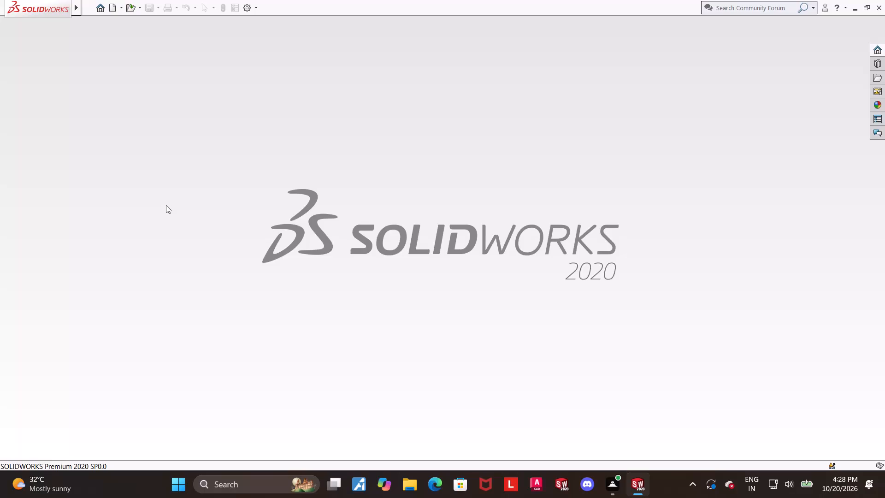
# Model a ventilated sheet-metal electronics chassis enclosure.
# Create a new part document.
pyautogui.click(113, 6)
pyautogui.doubleClick(205, 239)
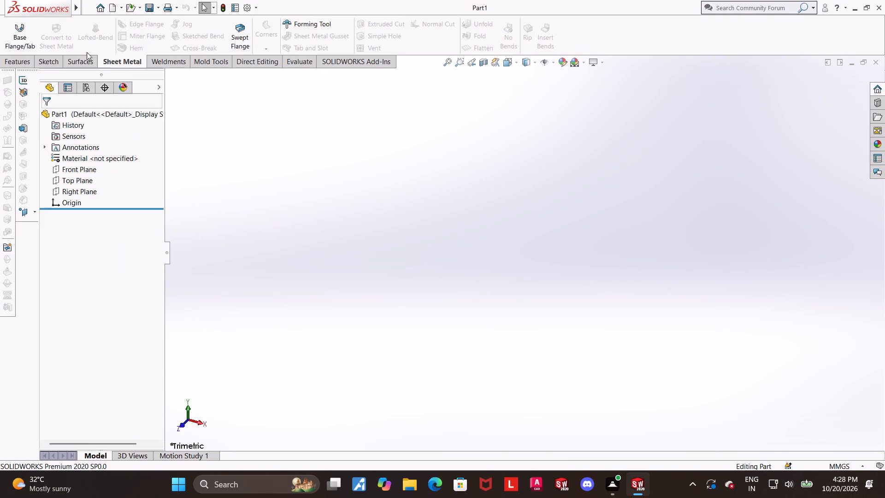
# Sketch a center rectangle on the Top Plane, centred on the origin, about 142 mm by 75 mm.
pyautogui.click(75, 178)
pyautogui.click(79, 168)
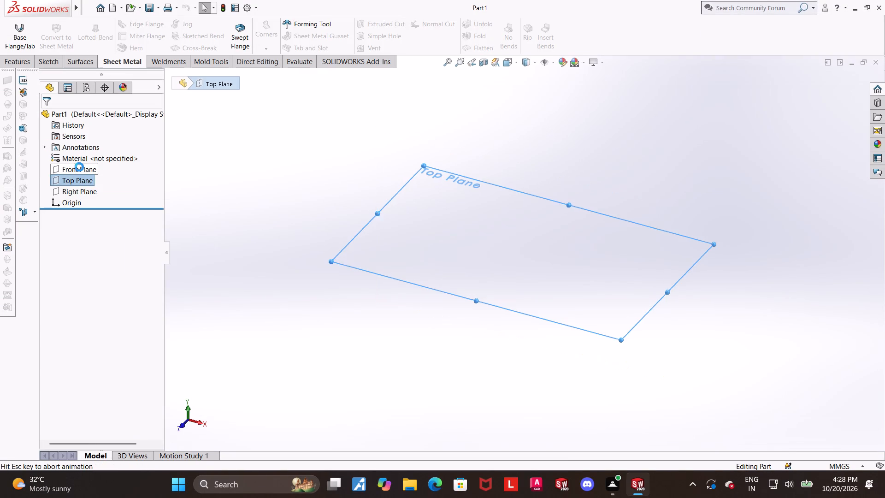
pyautogui.click(85, 37)
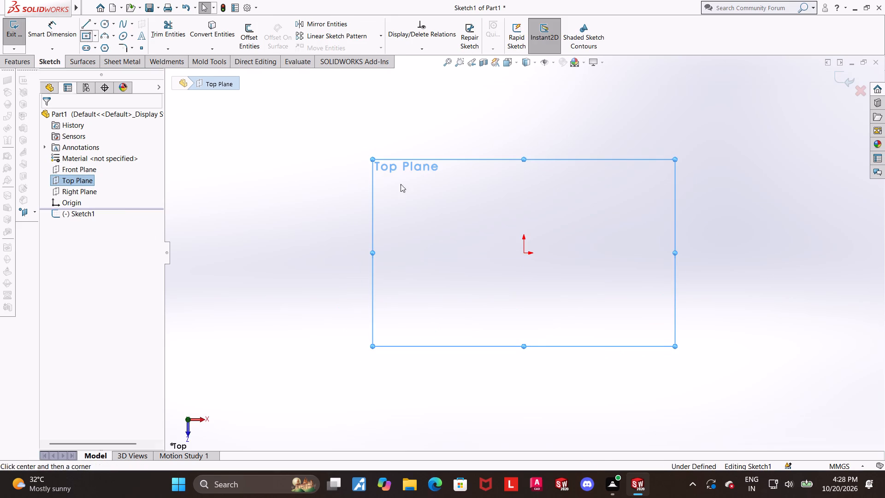
pyautogui.click(524, 255)
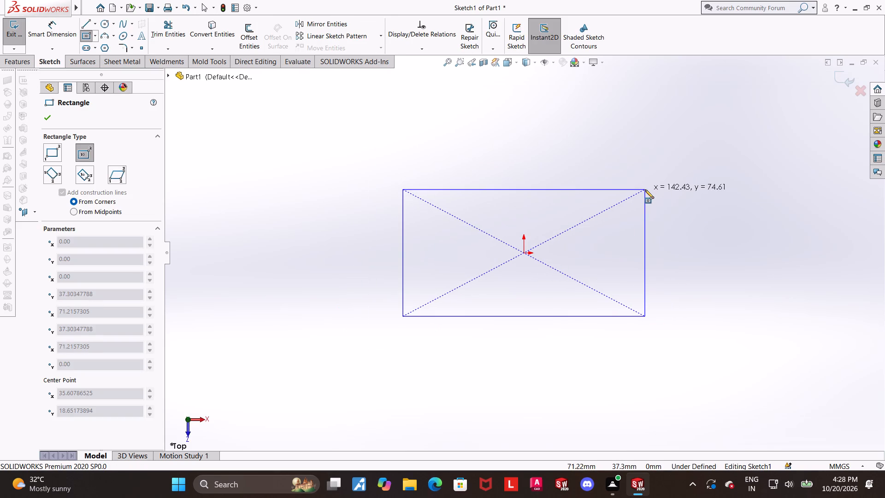
pyautogui.click(645, 190)
pyautogui.press('Escape')
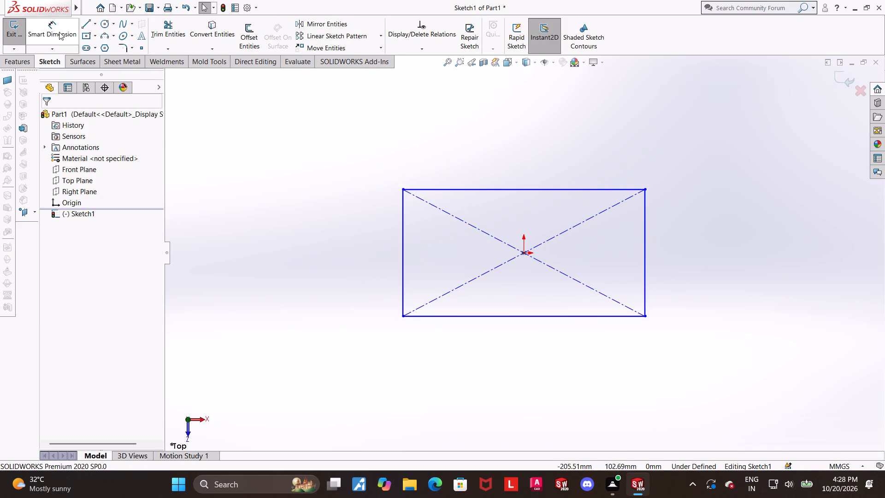
# Dimension the rectangle's upper horizontal edge to 170 mm.
pyautogui.click(59, 32)
pyautogui.scroll(1, 493, 225)
pyautogui.scroll(-1, 794, 299)
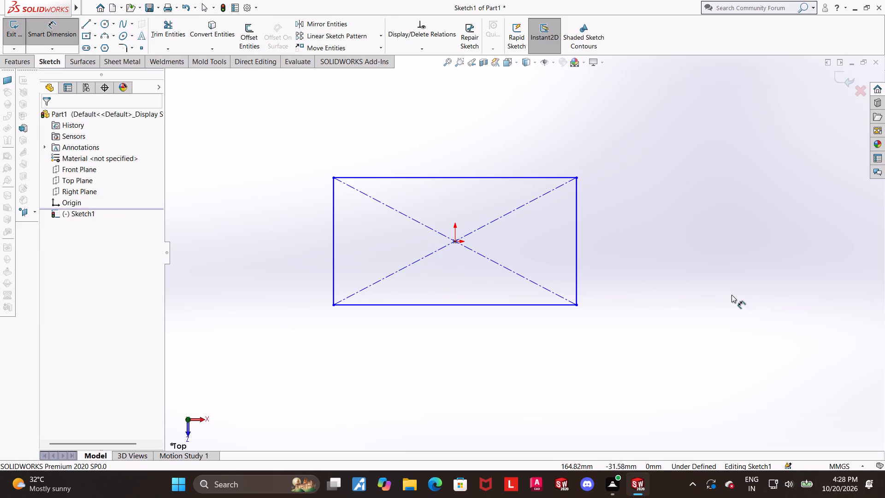
pyautogui.scroll(1, 447, 241)
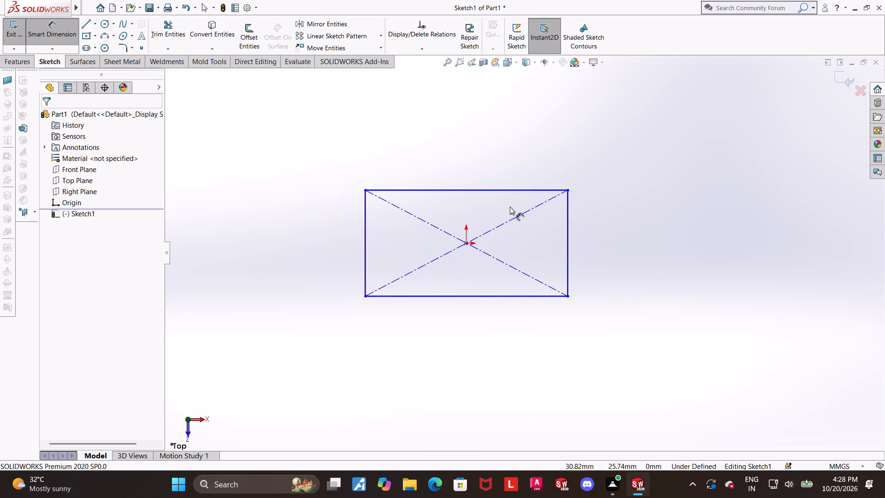
pyautogui.click(508, 190)
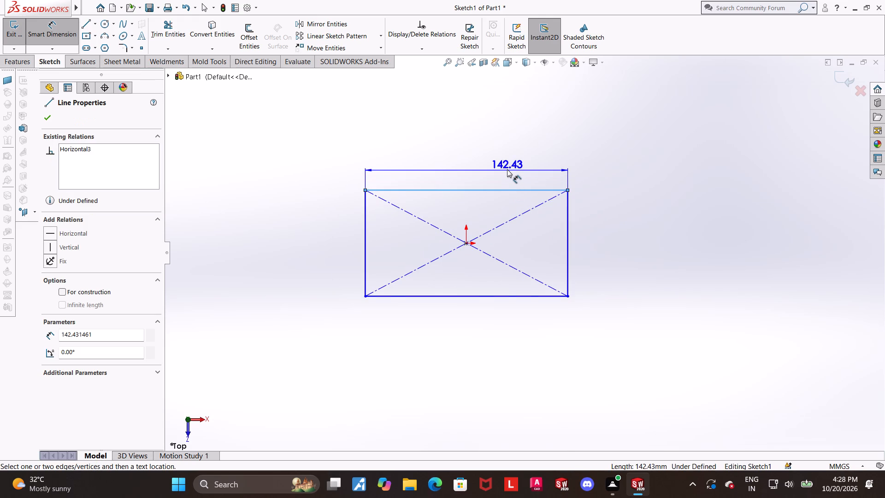
pyautogui.click(507, 169)
pyautogui.write('170')
pyautogui.press('Return')
pyautogui.press('Escape')
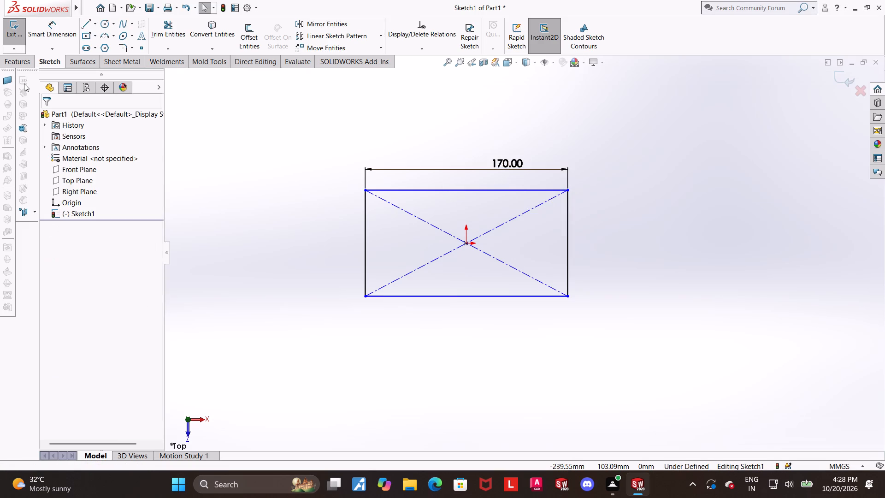
# Dimension the rectangle's vertical edge to 150 mm and exit the sketch.
pyautogui.click(42, 24)
pyautogui.click(363, 250)
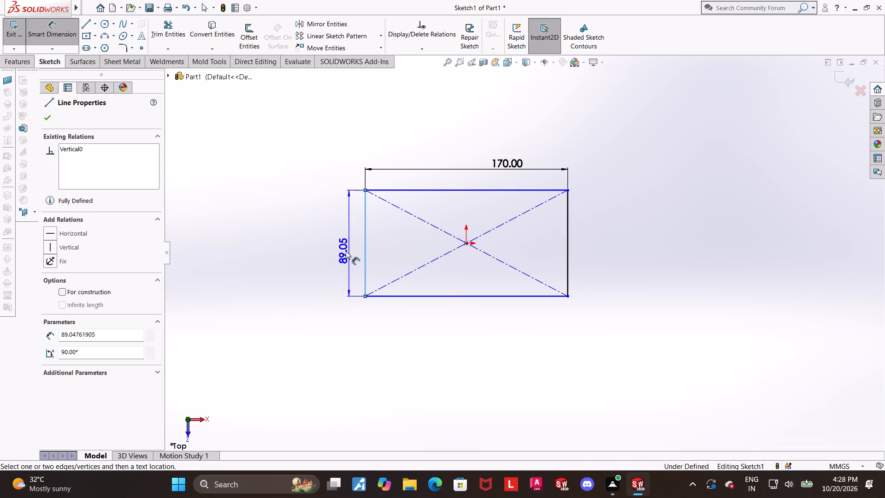
pyautogui.click(332, 248)
pyautogui.write('150')
pyautogui.press('Return')
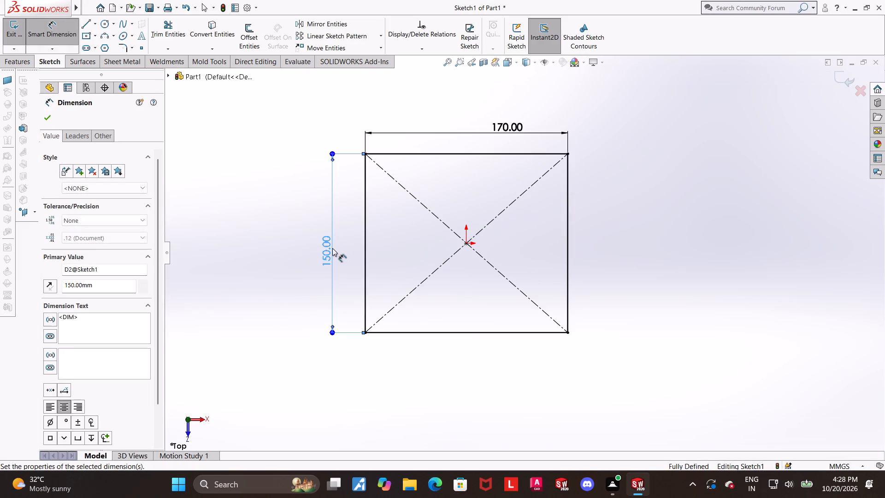
pyautogui.press('Escape')
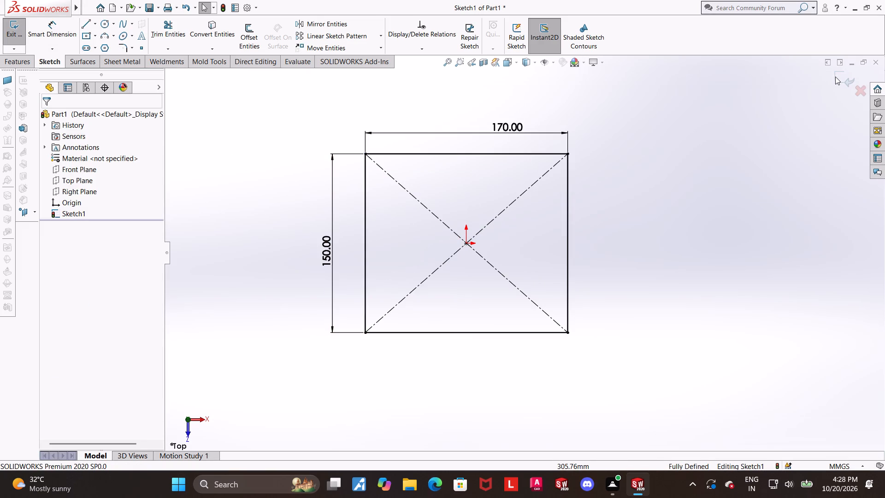
pyautogui.click(835, 77)
# Create a sheet metal base flange from the rectangle sketch with a thickness of 1.5 mm.
pyautogui.scroll(2, 645, 234)
pyautogui.scroll(-1, 401, 268)
pyautogui.moveTo(520, 292); pyautogui.dragTo(519, 286, button='middle')
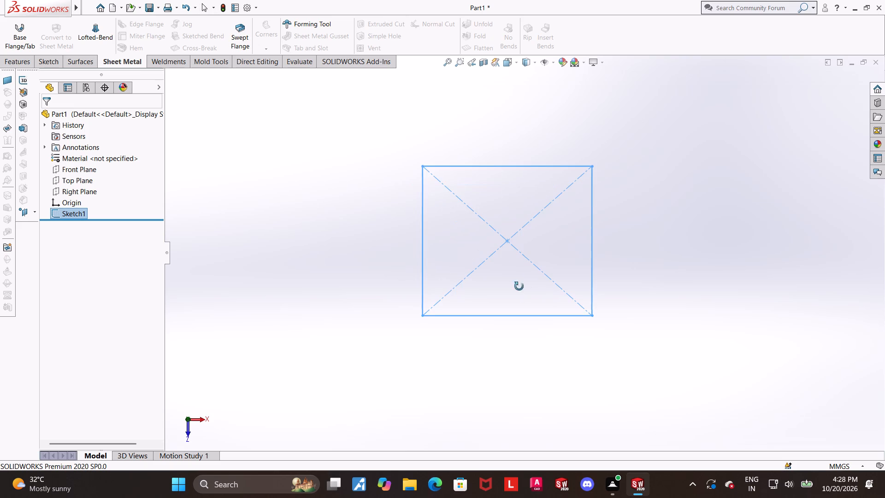
pyautogui.moveTo(519, 286); pyautogui.dragTo(510, 192, button='middle')
pyautogui.scroll(-3, 566, 284)
pyautogui.moveTo(550, 278); pyautogui.dragTo(531, 273, button='middle')
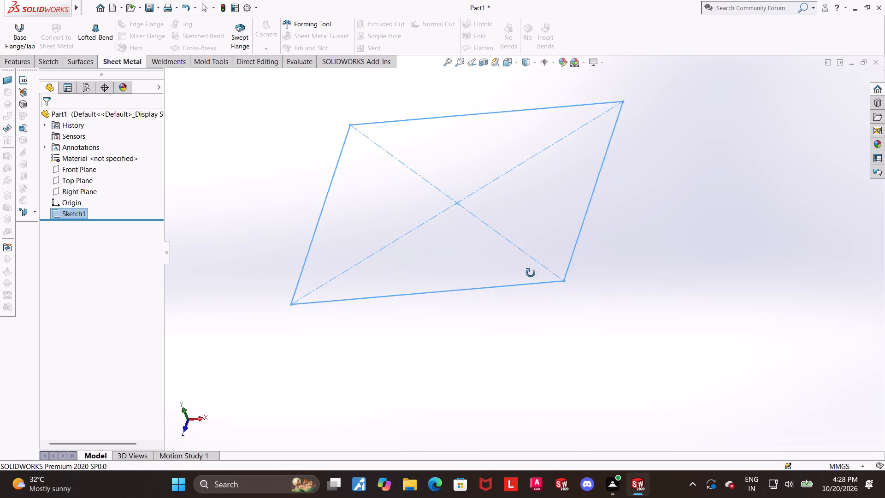
pyautogui.moveTo(531, 273); pyautogui.dragTo(533, 286, button='middle')
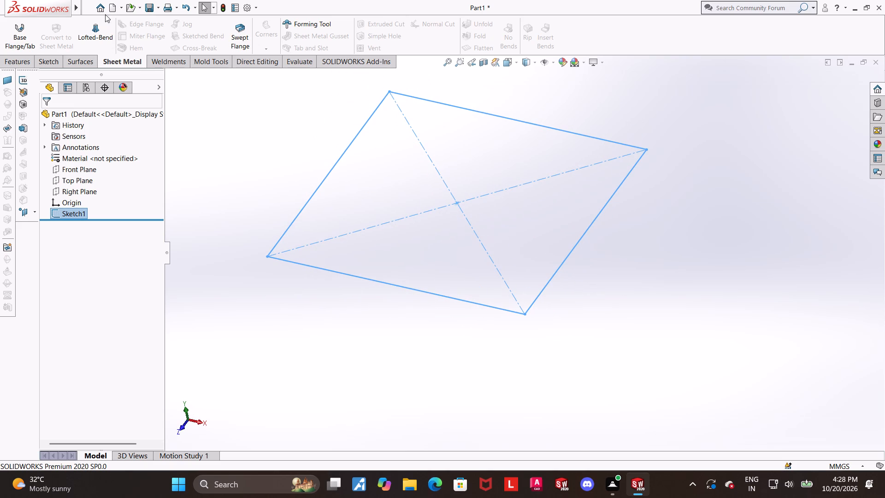
pyautogui.click(11, 37)
pyautogui.moveTo(524, 376); pyautogui.dragTo(532, 380, button='middle')
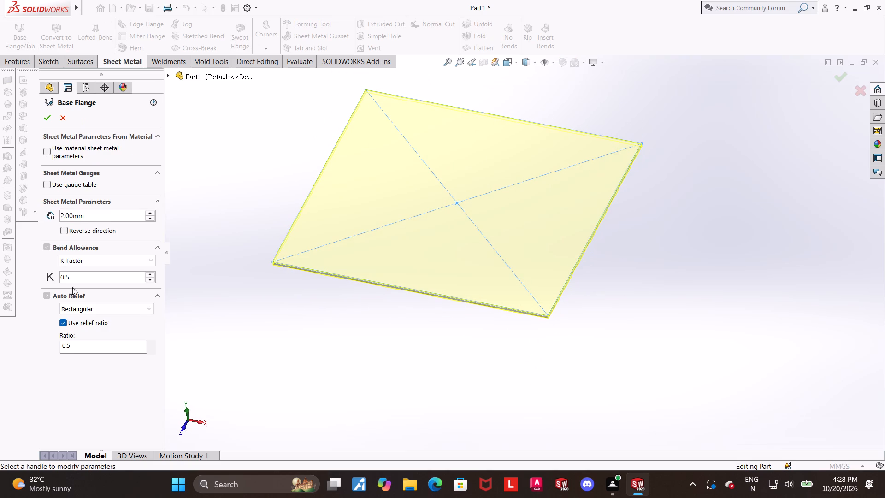
pyautogui.moveTo(93, 213); pyautogui.dragTo(52, 212)
pyautogui.write('1.5')
pyautogui.press('Return')
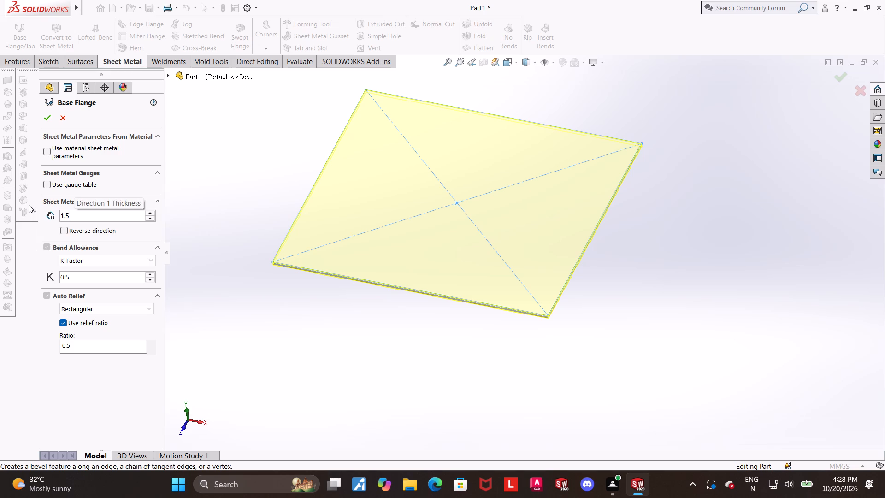
pyautogui.scroll(-3, 496, 322)
pyautogui.moveTo(536, 300); pyautogui.dragTo(536, 265, button='middle')
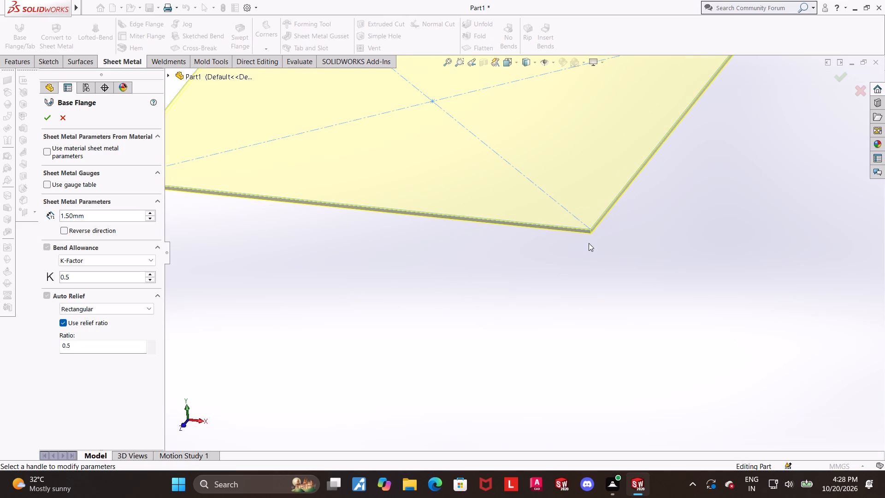
pyautogui.scroll(-2, 589, 243)
pyautogui.scroll(-1, 612, 178)
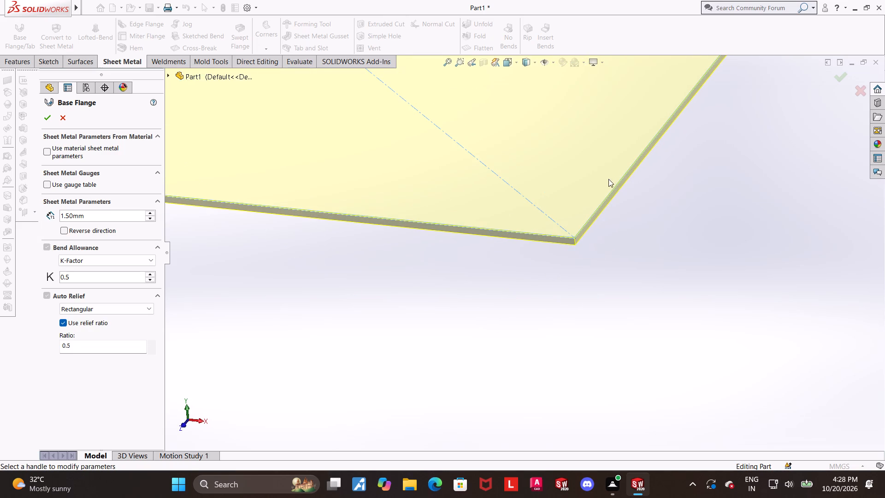
pyautogui.scroll(-2, 409, 226)
pyautogui.scroll(-5, 605, 210)
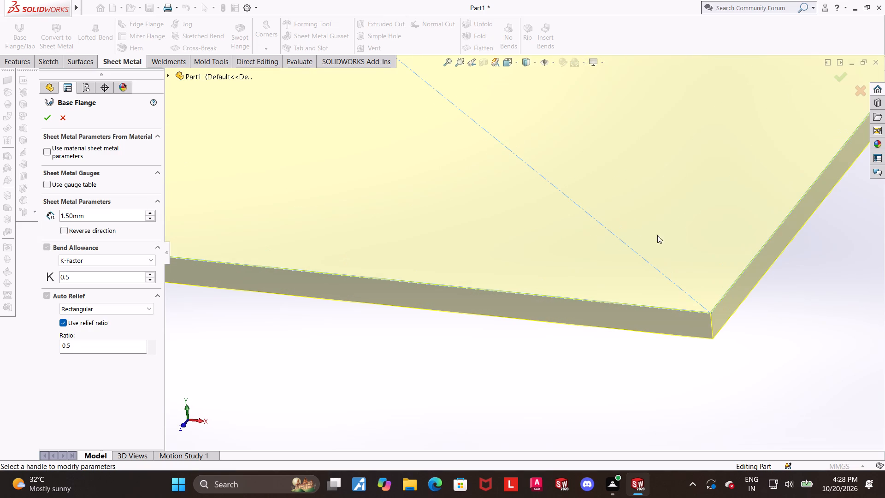
pyautogui.scroll(6, 709, 305)
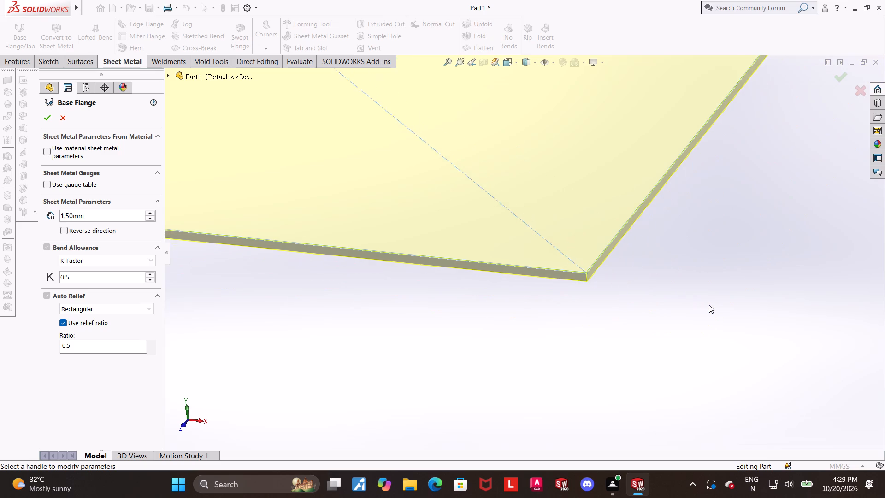
pyautogui.scroll(2, 709, 305)
pyautogui.scroll(6, 647, 277)
pyautogui.scroll(-1, 444, 202)
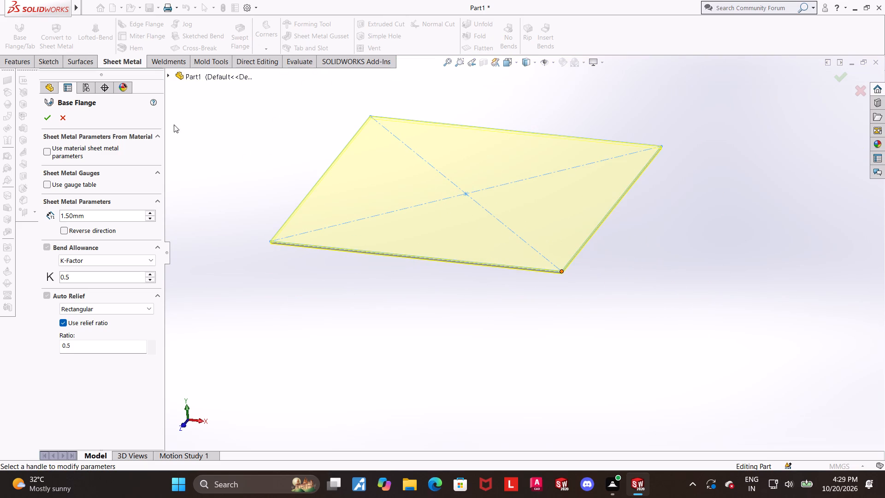
pyautogui.click(48, 118)
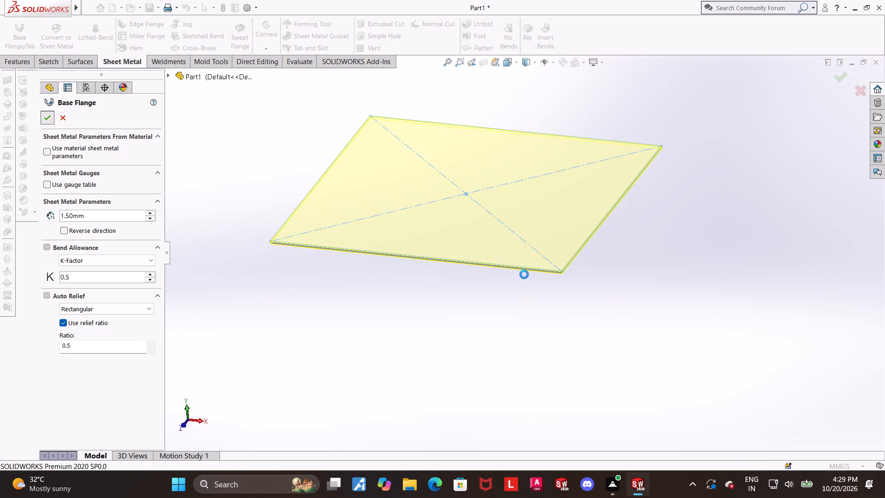
# Set up an Edge Flange on all four top edges of the plate, pointing upward with a 20 mm length.
pyautogui.click(577, 290)
pyautogui.scroll(-2, 538, 148)
pyautogui.scroll(1, 537, 167)
pyautogui.moveTo(537, 167); pyautogui.dragTo(546, 214, button='middle')
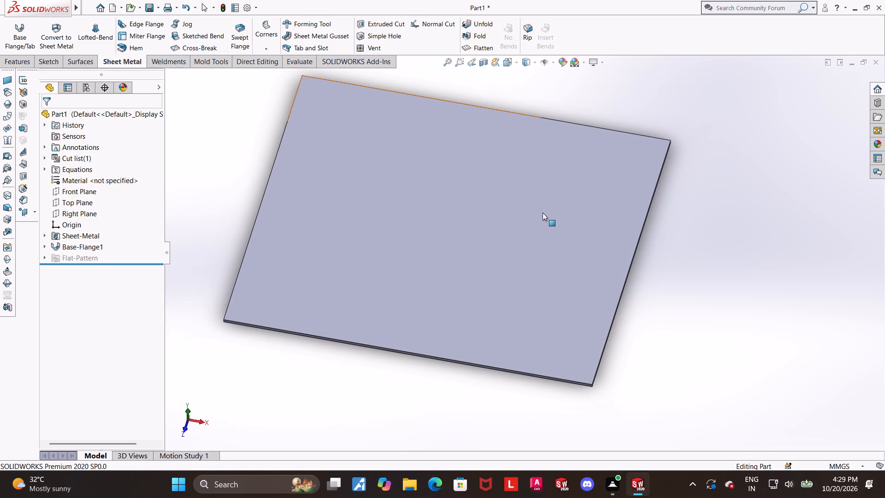
pyautogui.moveTo(558, 205); pyautogui.dragTo(562, 184, button='middle')
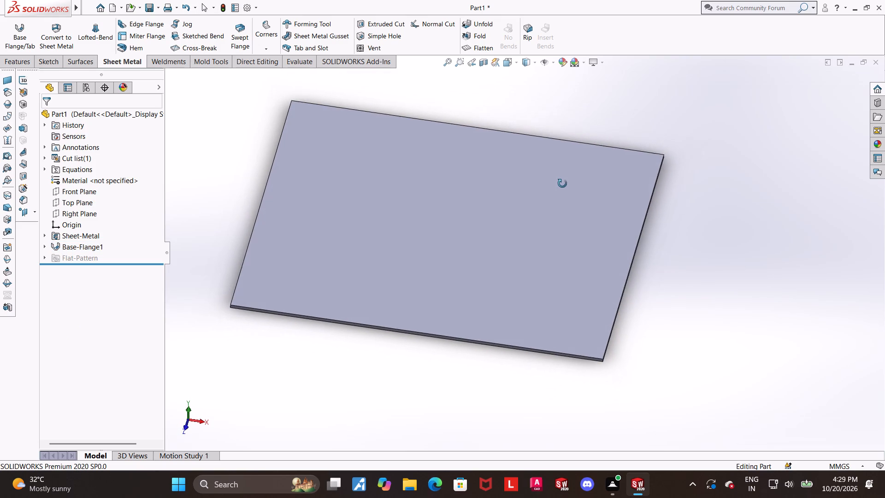
pyautogui.moveTo(562, 184); pyautogui.dragTo(564, 189, button='middle')
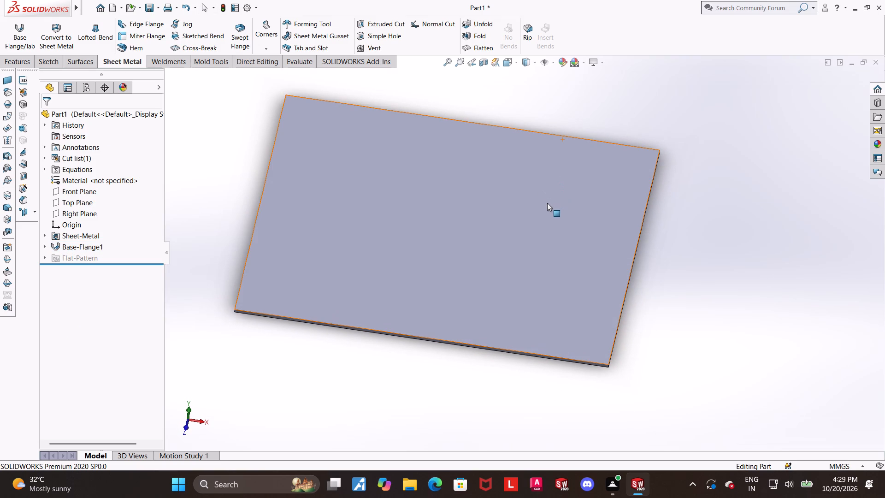
pyautogui.click(137, 21)
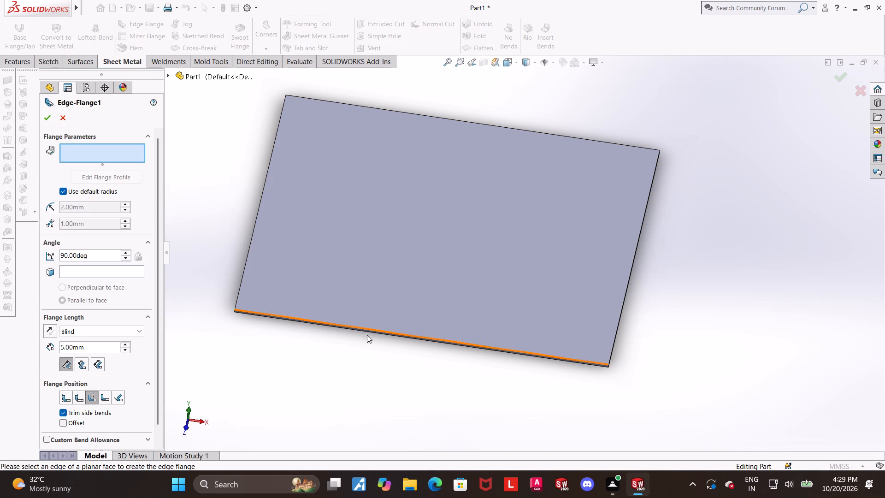
pyautogui.click(252, 234)
pyautogui.click(254, 167)
pyautogui.moveTo(464, 276); pyautogui.dragTo(471, 233, button='middle')
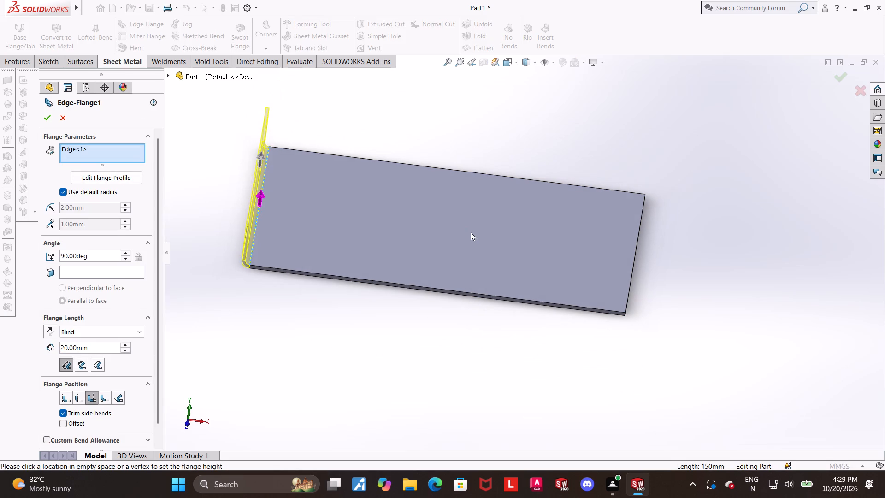
pyautogui.scroll(1, 472, 233)
pyautogui.scroll(-2, 533, 207)
pyautogui.moveTo(533, 207); pyautogui.dragTo(521, 217, button='middle')
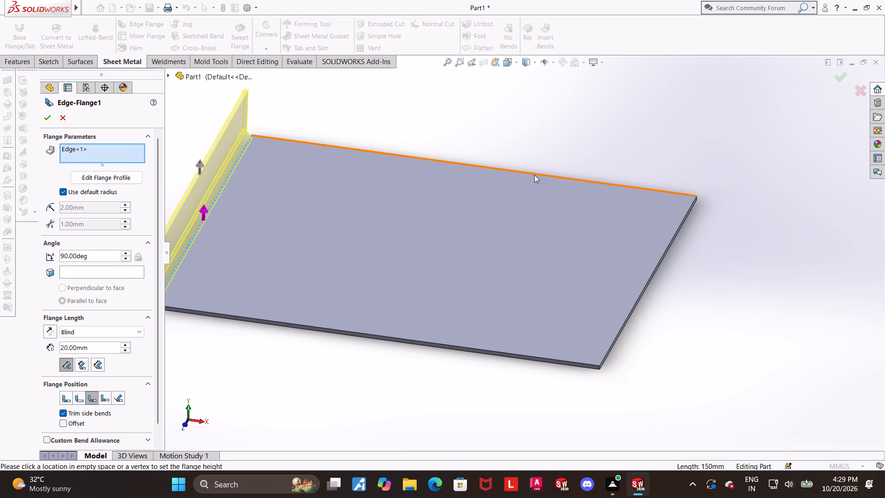
pyautogui.click(534, 173)
pyautogui.click(535, 140)
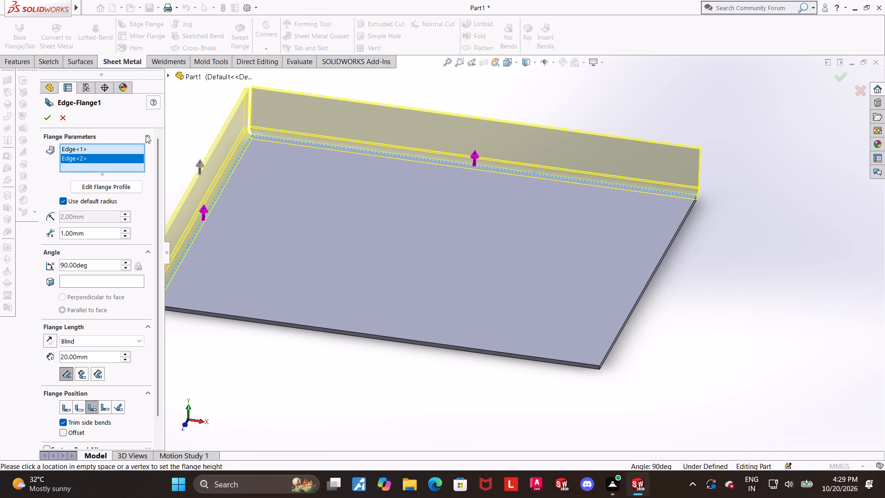
pyautogui.click(296, 325)
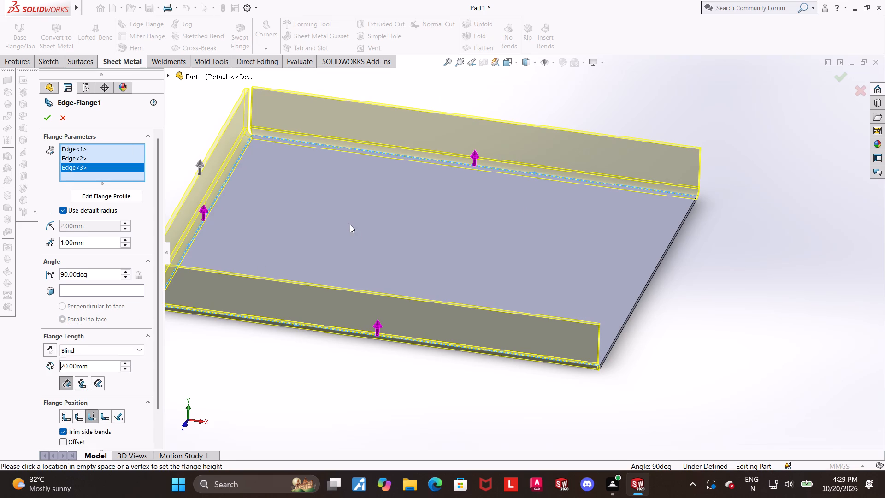
pyautogui.click(350, 225)
pyautogui.click(649, 277)
pyautogui.click(633, 235)
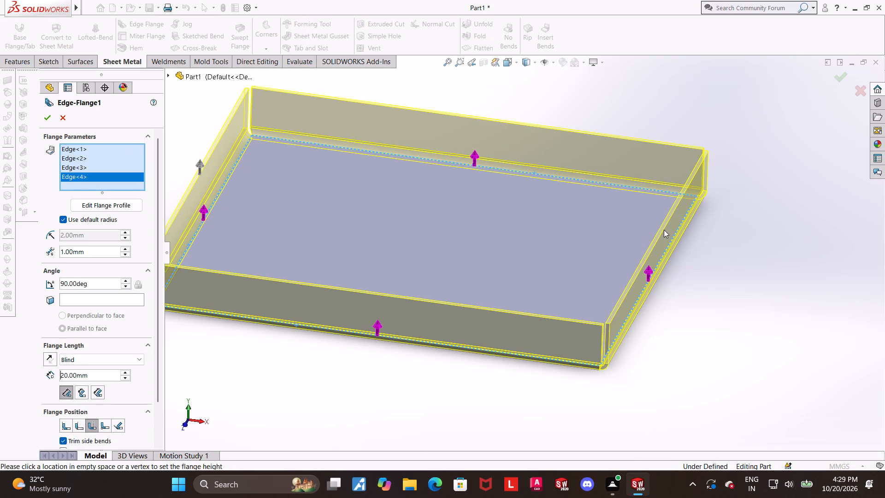
# Override the default bend radius of the four edge flanges with a radius of 3 mm.
pyautogui.scroll(1, 664, 231)
pyautogui.moveTo(557, 231); pyautogui.dragTo(584, 234, button='middle')
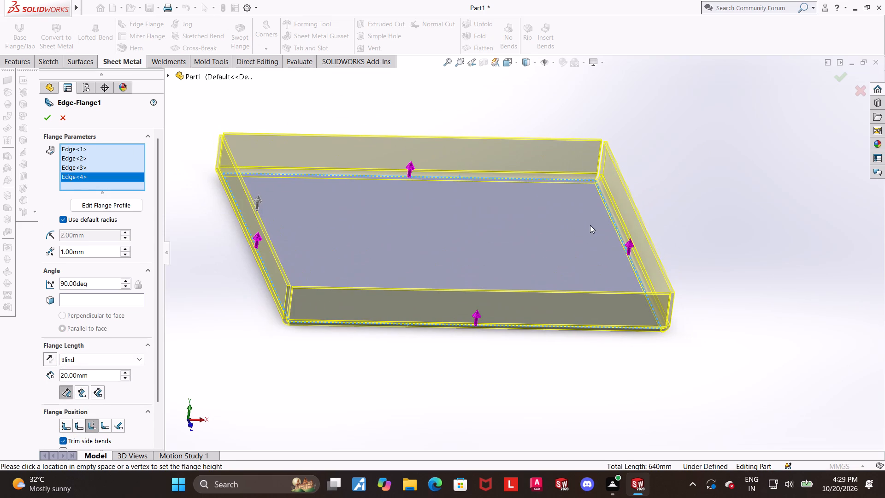
pyautogui.moveTo(278, 249); pyautogui.dragTo(274, 247, button='middle')
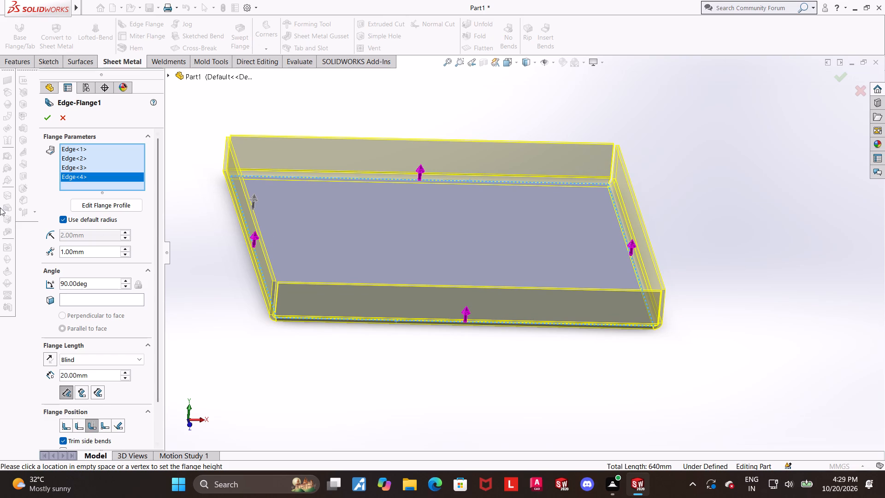
pyautogui.click(63, 220)
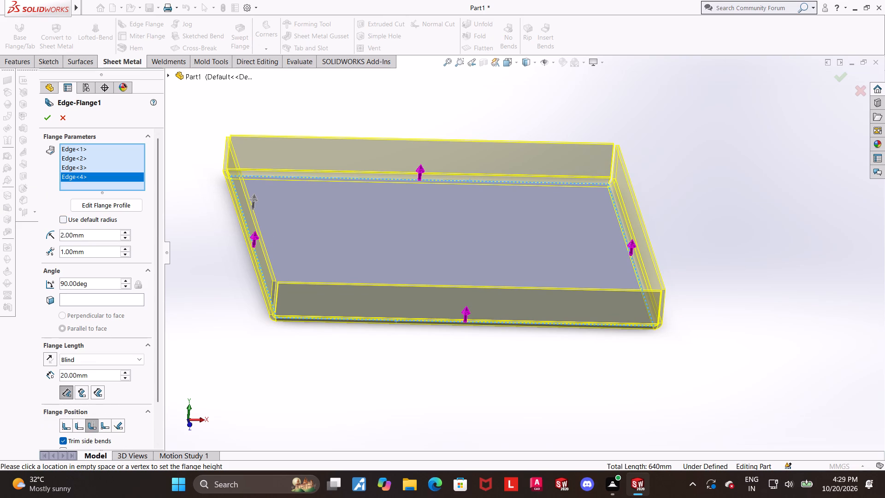
pyautogui.moveTo(91, 233); pyautogui.dragTo(0, 235)
pyautogui.press('3')
pyautogui.press('Return')
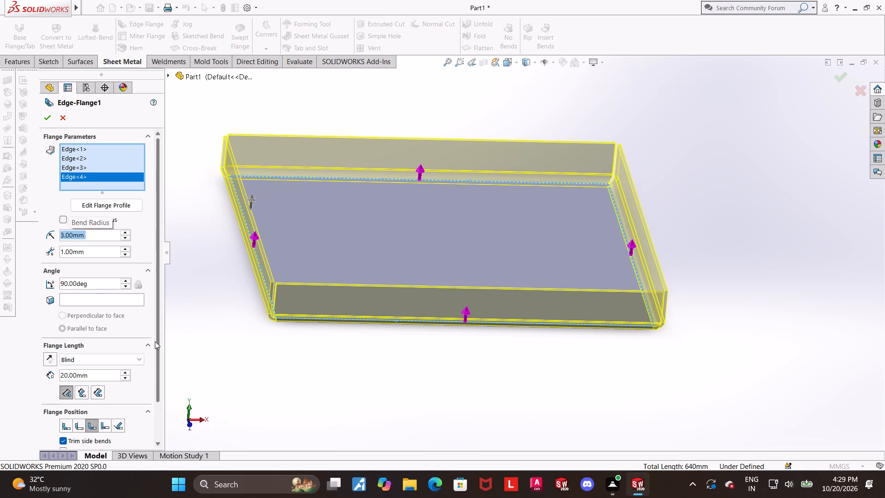
# Set the length of the four edge flanges to 80 mm.
pyautogui.moveTo(155, 344); pyautogui.dragTo(160, 384)
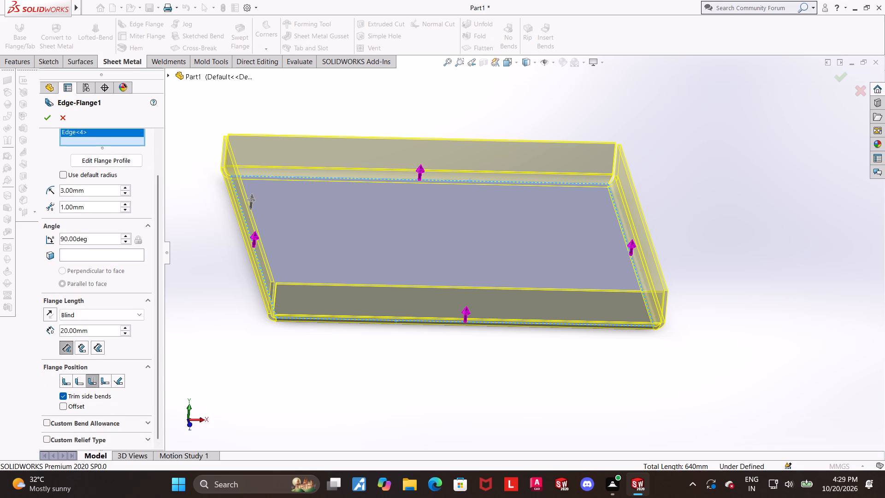
pyautogui.moveTo(100, 330); pyautogui.dragTo(0, 308)
pyautogui.write('80')
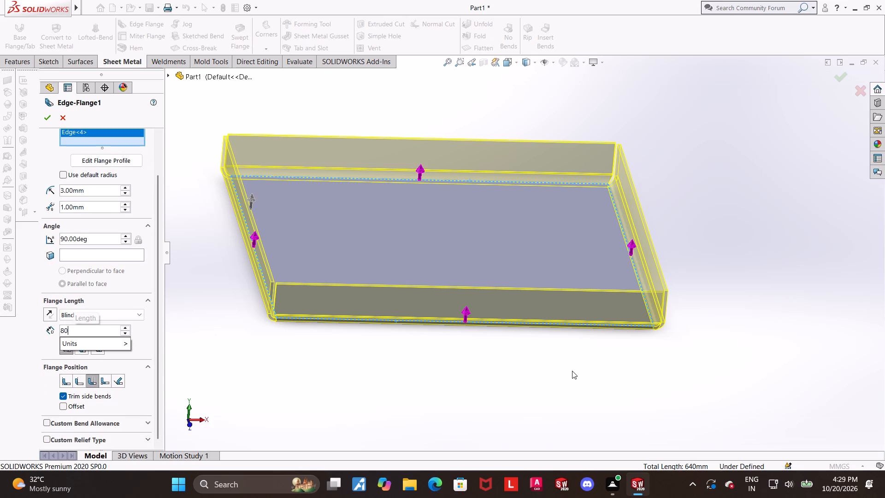
pyautogui.press('Return')
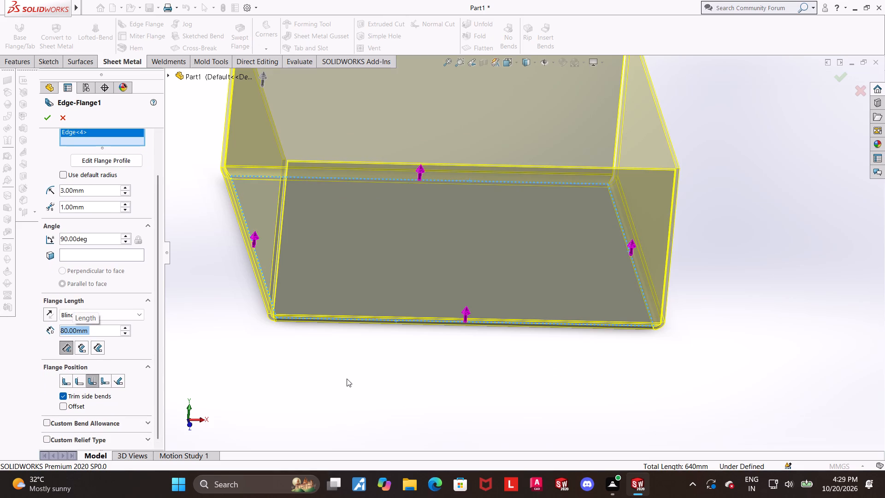
# Set the flange position to Material Inside, check the corners in the preview, and create the edge flanges.
pyautogui.click(67, 380)
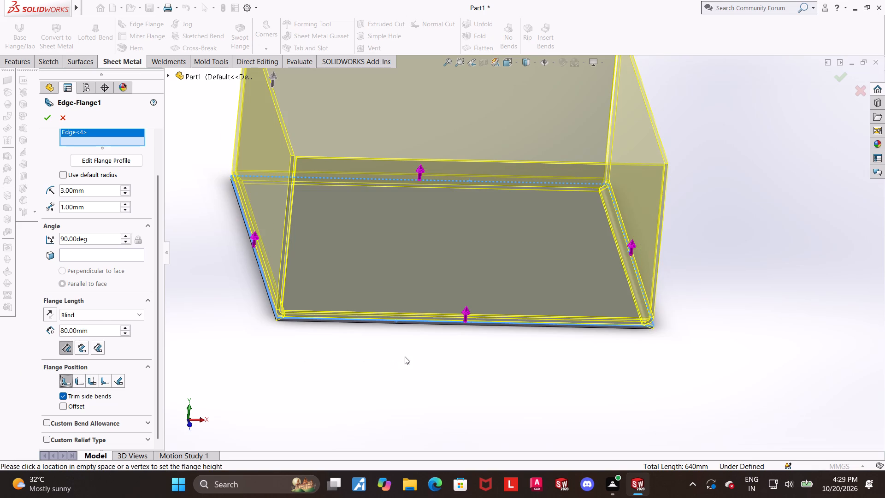
pyautogui.moveTo(404, 356); pyautogui.dragTo(351, 358, button='middle')
pyautogui.moveTo(562, 323); pyautogui.dragTo(527, 356, button='middle')
pyautogui.scroll(-2, 385, 339)
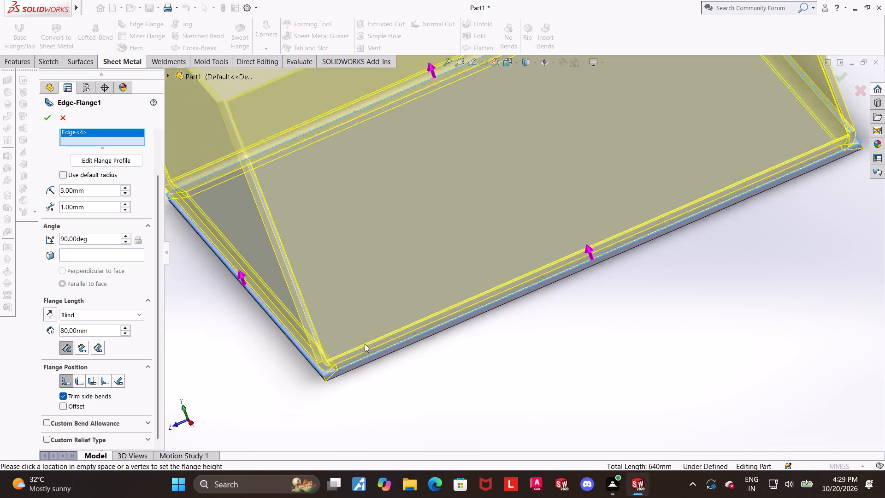
pyautogui.scroll(-7, 365, 344)
pyautogui.moveTo(316, 340); pyautogui.dragTo(307, 308, button='middle')
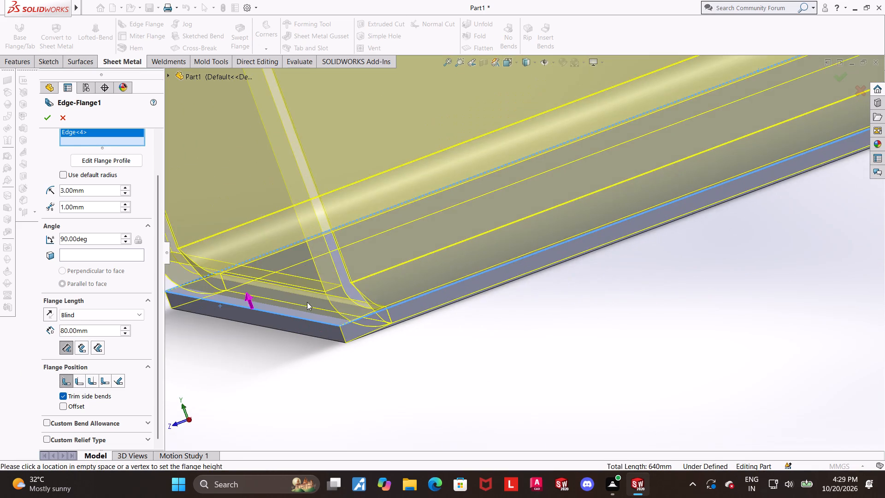
pyautogui.scroll(-4, 258, 284)
pyautogui.scroll(7, 555, 310)
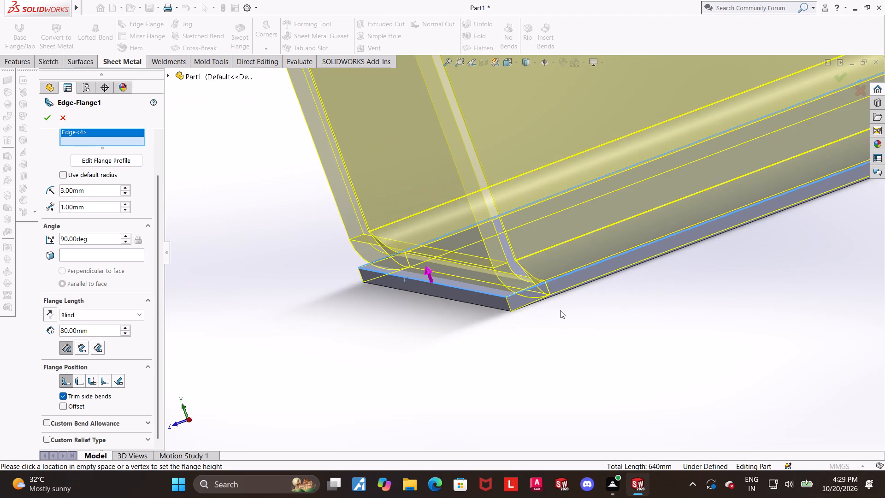
pyautogui.scroll(10, 560, 310)
pyautogui.scroll(-3, 659, 196)
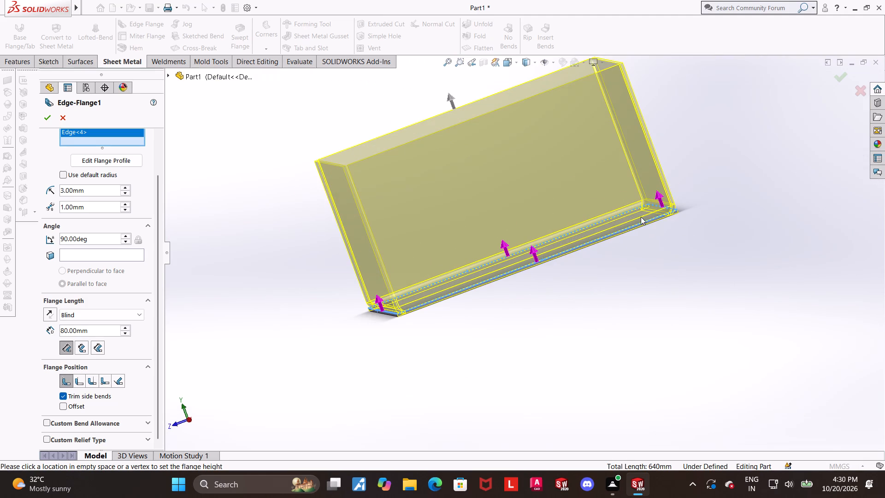
pyautogui.moveTo(635, 216); pyautogui.dragTo(631, 246, button='middle')
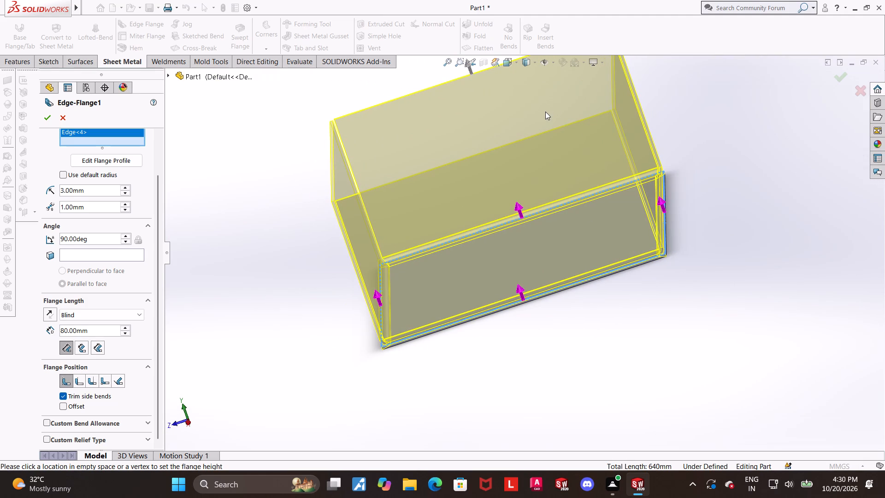
pyautogui.hotkey('ctrl', '7')
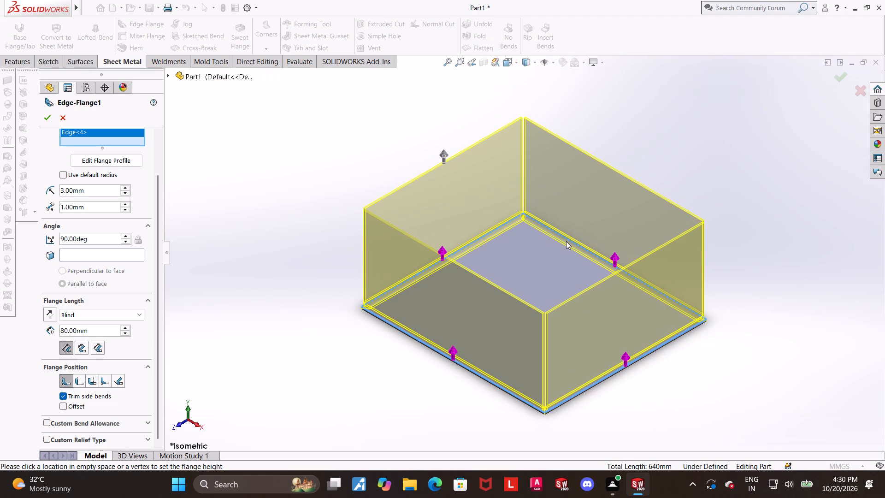
pyautogui.scroll(-1, 566, 241)
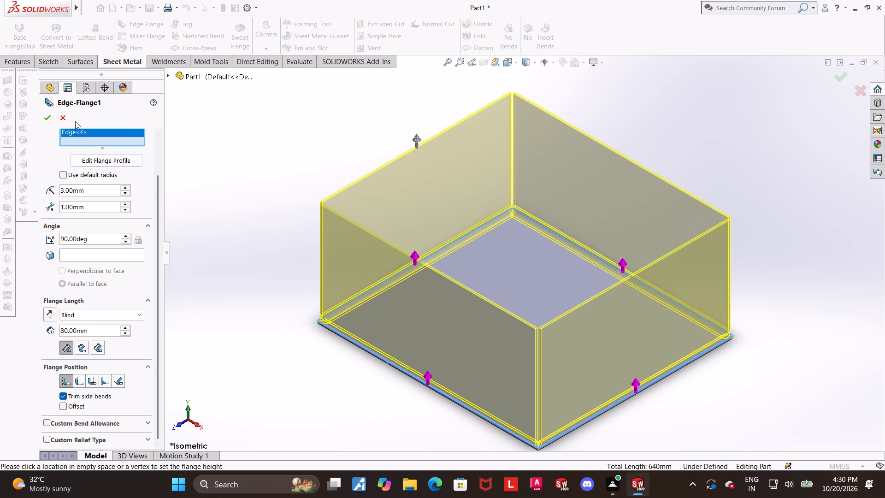
pyautogui.click(47, 114)
# Examine the gaps between adjacent flanges at the corners of the box.
pyautogui.scroll(3, 732, 309)
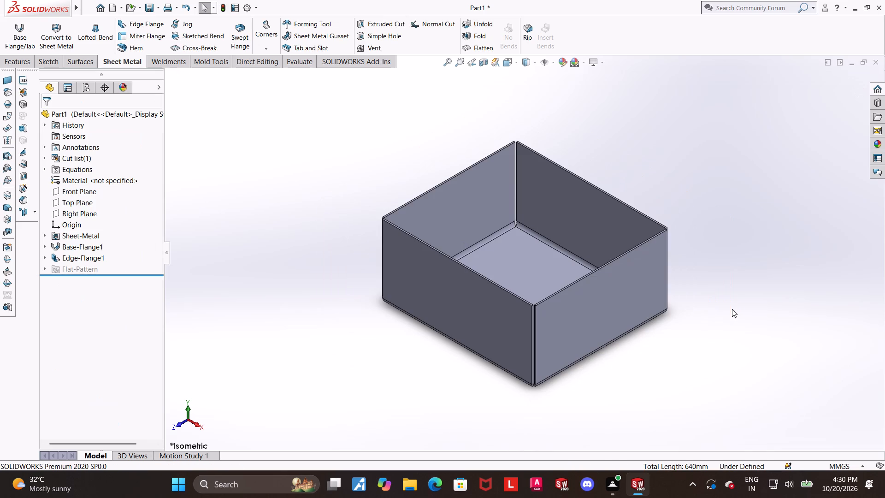
pyautogui.scroll(-6, 549, 307)
pyautogui.scroll(-6, 494, 309)
pyautogui.scroll(2, 518, 307)
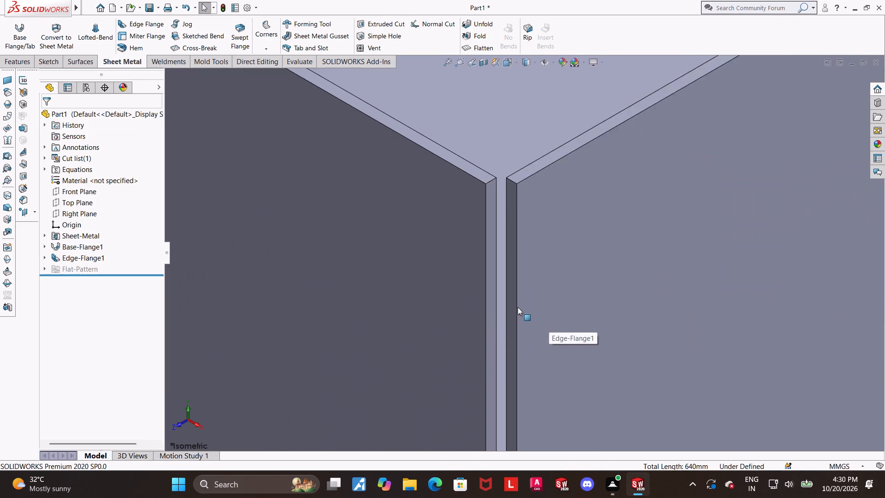
pyautogui.scroll(7, 518, 307)
pyautogui.scroll(-1, 550, 306)
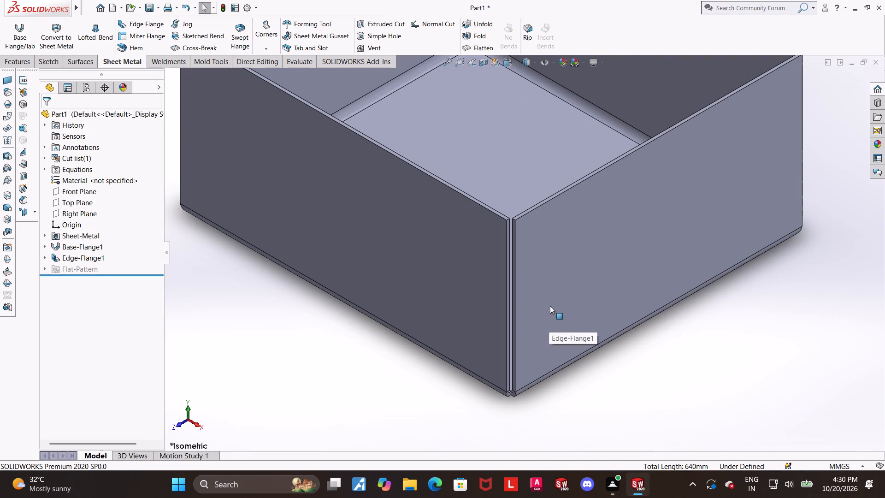
pyautogui.scroll(-2, 537, 220)
pyautogui.scroll(1, 537, 221)
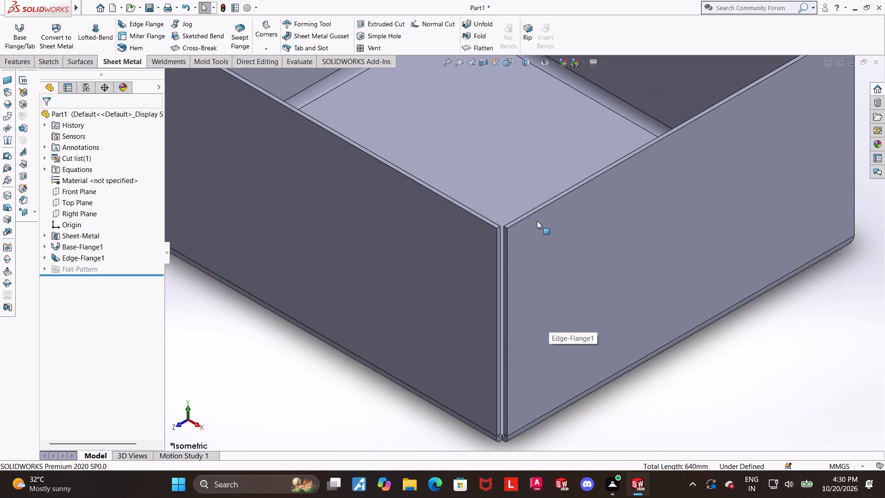
pyautogui.scroll(2, 537, 223)
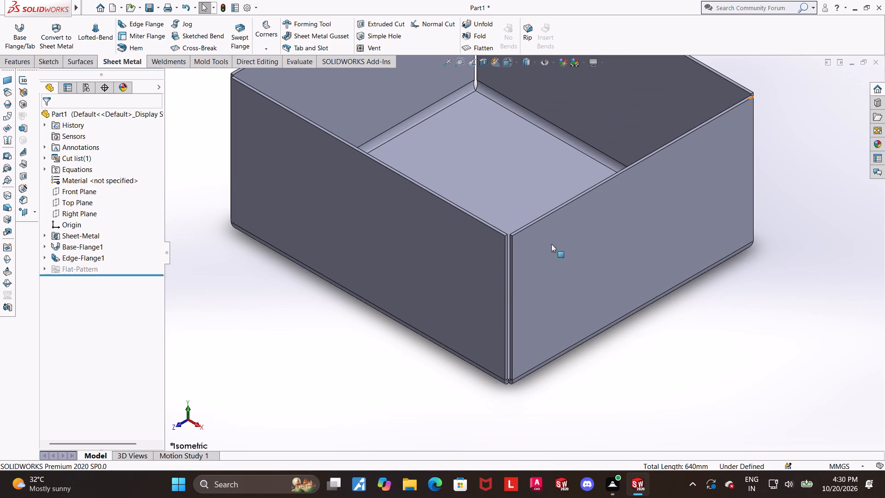
pyautogui.scroll(-1, 553, 250)
pyautogui.moveTo(559, 275); pyautogui.dragTo(592, 231, button='middle')
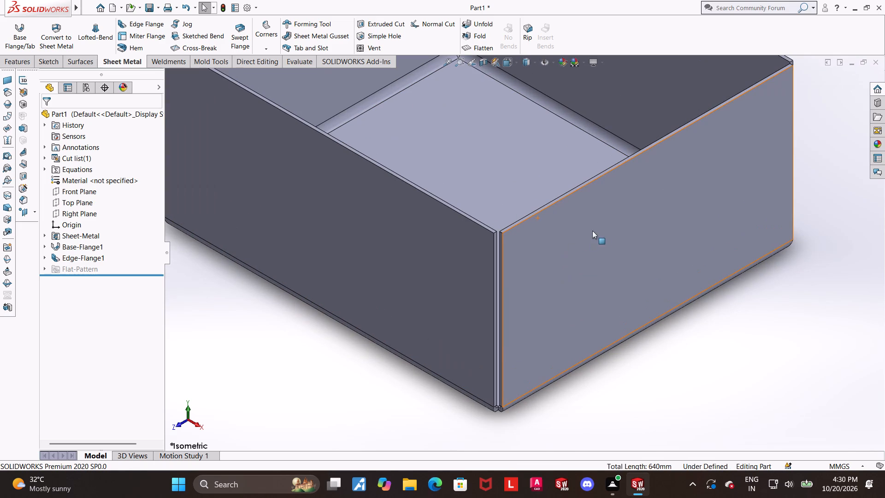
pyautogui.moveTo(592, 231); pyautogui.dragTo(598, 230, button='middle')
pyautogui.moveTo(528, 324); pyautogui.dragTo(590, 315, button='middle')
pyautogui.scroll(3, 586, 315)
pyautogui.scroll(1, 441, 291)
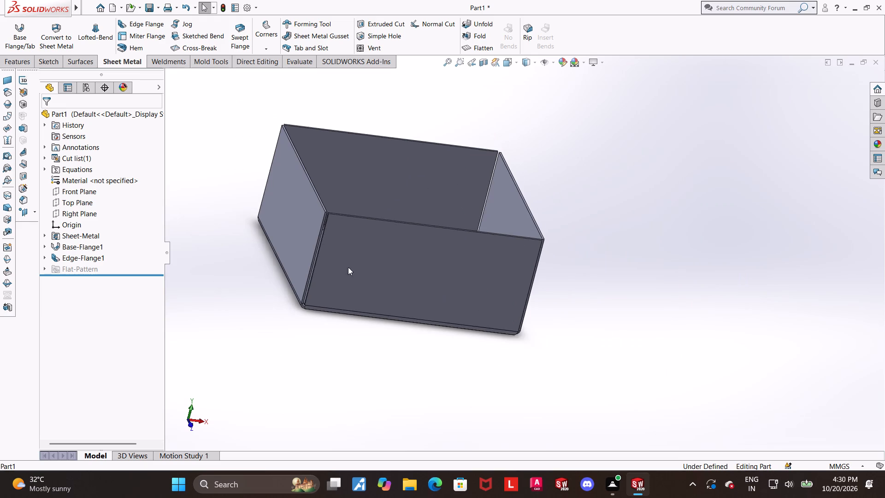
pyautogui.moveTo(298, 256); pyautogui.dragTo(324, 288, button='middle')
pyautogui.scroll(-1, 303, 239)
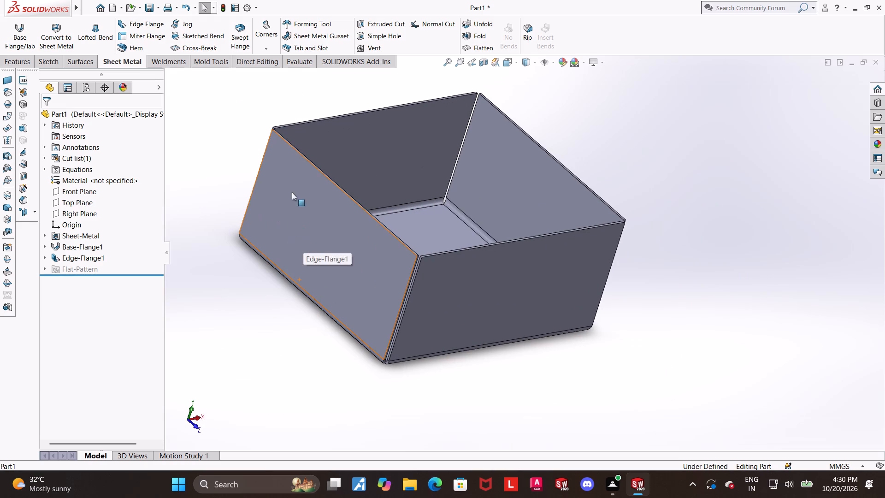
# Create a Closed Corner of the butt type with a 0.10 mm gap at one vertical corner between adjacent flanges.
pyautogui.click(262, 46)
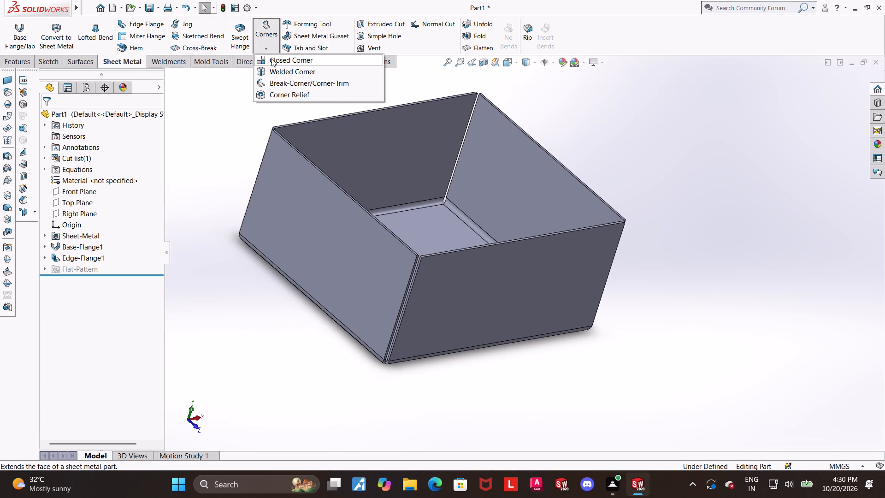
pyautogui.click(271, 59)
pyautogui.scroll(-6, 372, 274)
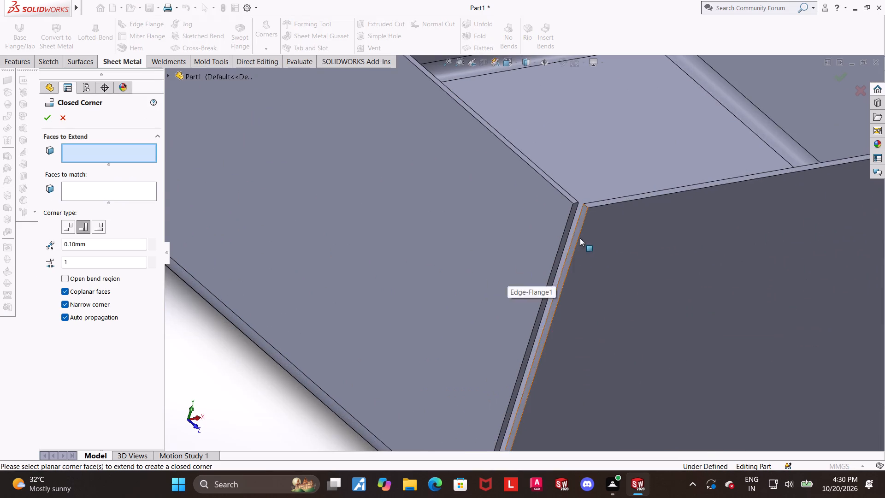
pyautogui.moveTo(592, 237); pyautogui.dragTo(581, 242, button='middle')
pyautogui.scroll(-4, 588, 208)
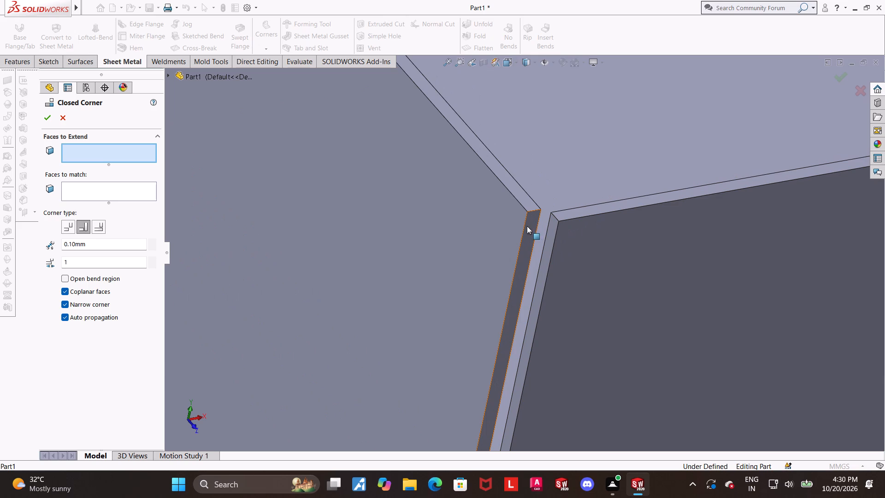
pyautogui.click(527, 226)
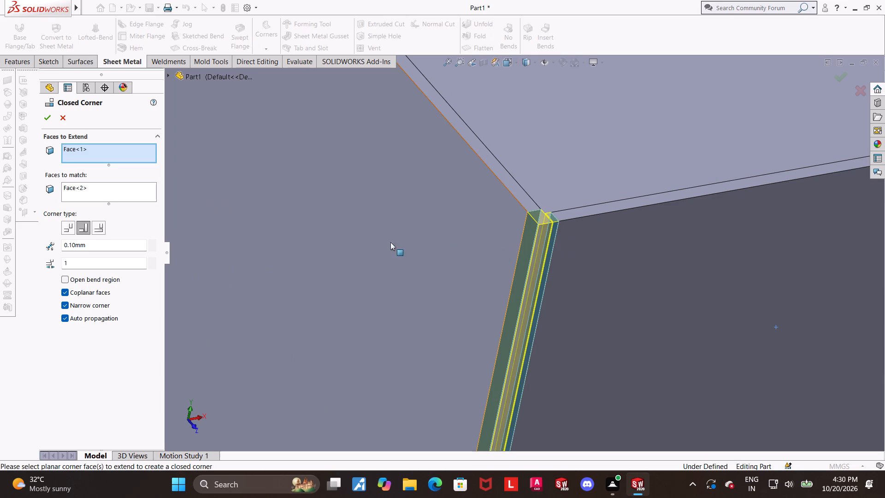
pyautogui.click(65, 226)
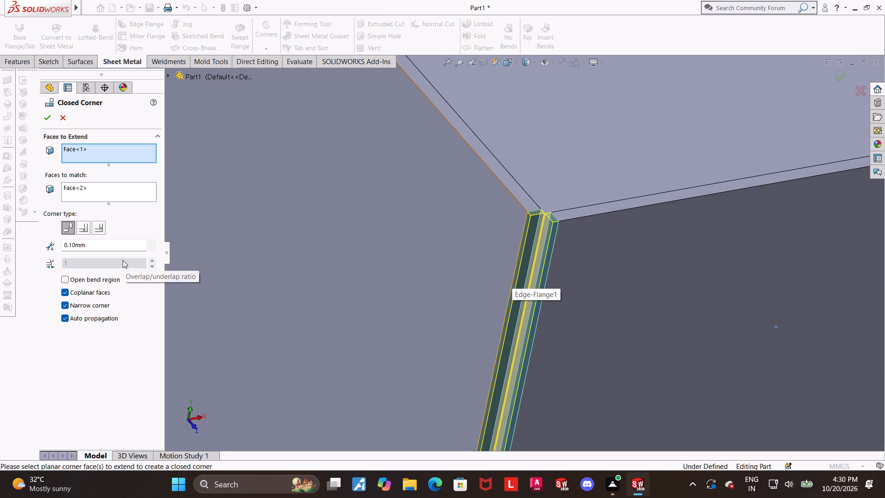
pyautogui.click(49, 116)
# Close the adjacent open vertical corner of the box with a butt-type Closed Corner using a 0.10 mm gap.
pyautogui.scroll(3, 596, 266)
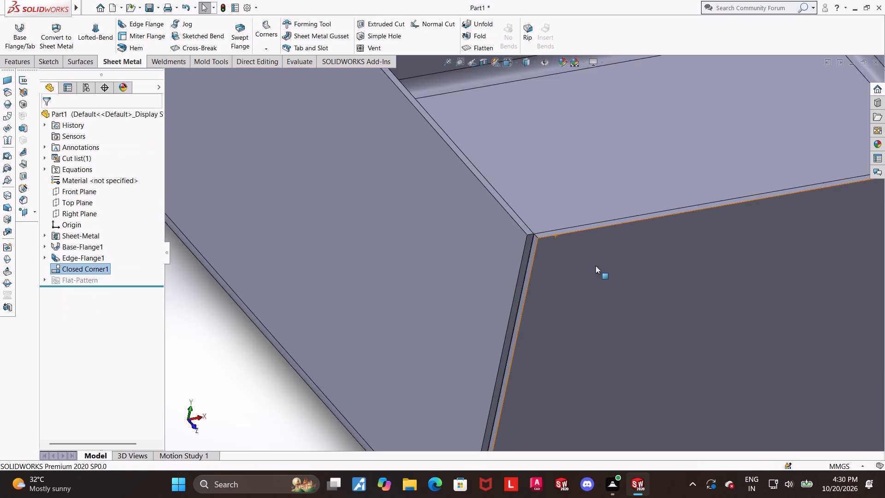
pyautogui.scroll(7, 596, 266)
pyautogui.click(611, 351)
pyautogui.scroll(-1, 859, 207)
pyautogui.moveTo(848, 203); pyautogui.dragTo(775, 196, button='middle')
pyautogui.scroll(-3, 541, 206)
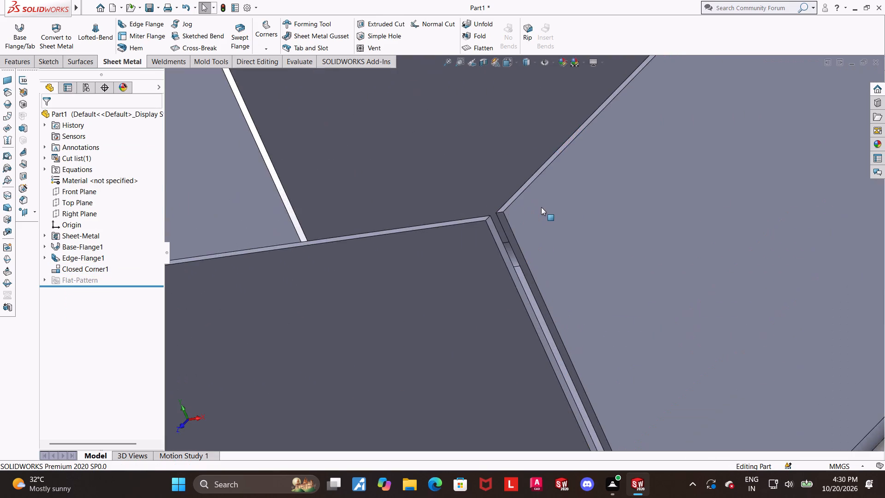
pyautogui.scroll(-6, 541, 207)
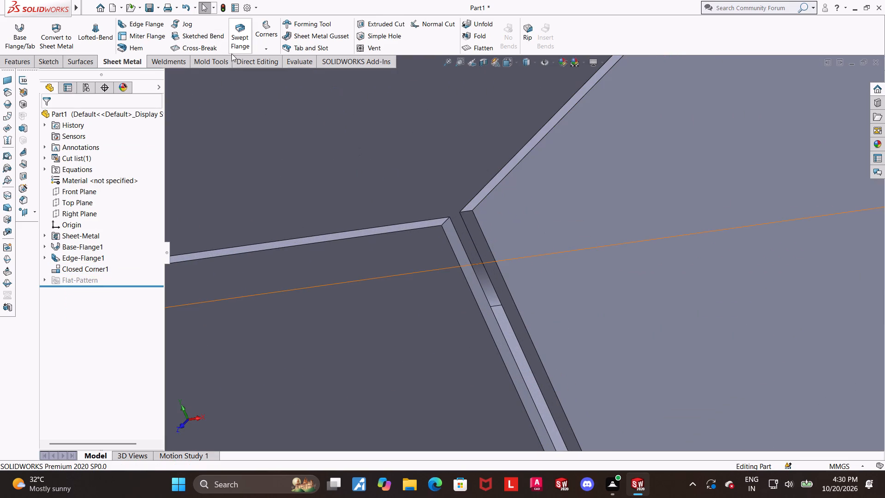
pyautogui.click(265, 46)
pyautogui.click(276, 58)
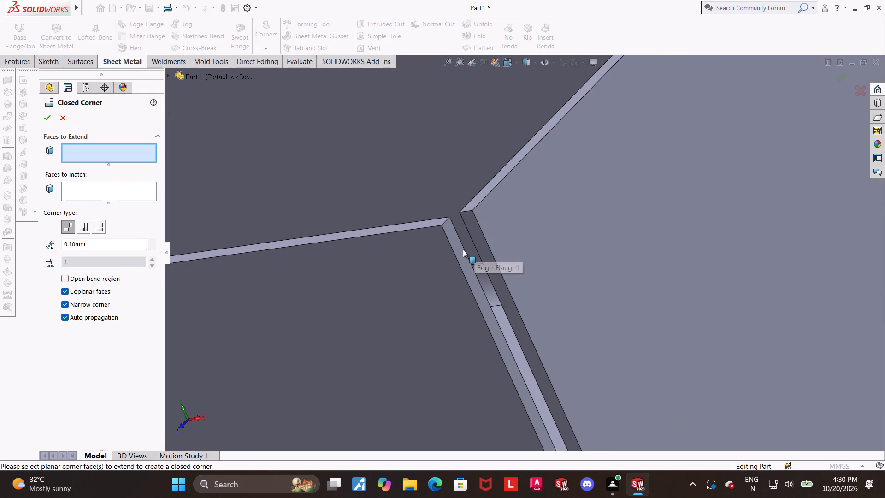
pyautogui.click(460, 250)
pyautogui.click(48, 117)
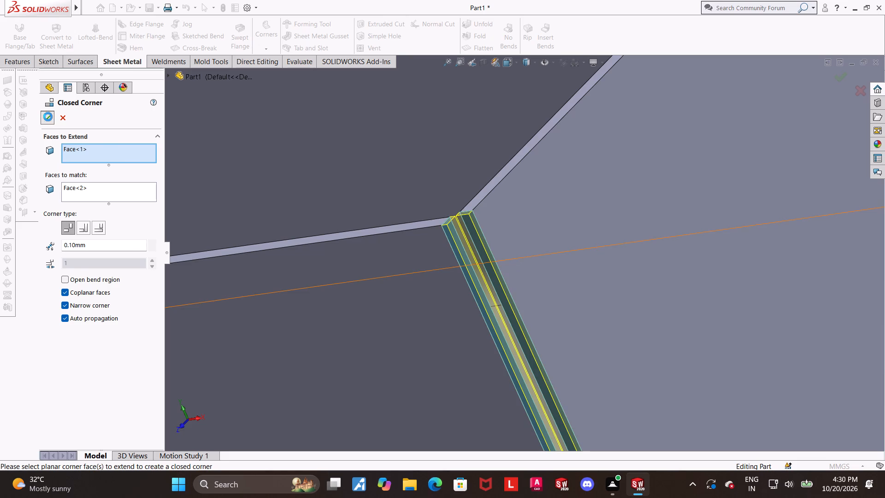
# Close the third vertical corner of the box with a butt-type Closed Corner using a 0.10 mm gap.
pyautogui.scroll(10, 369, 200)
pyautogui.scroll(1, 584, 226)
pyautogui.moveTo(686, 165); pyautogui.dragTo(556, 214, button='middle')
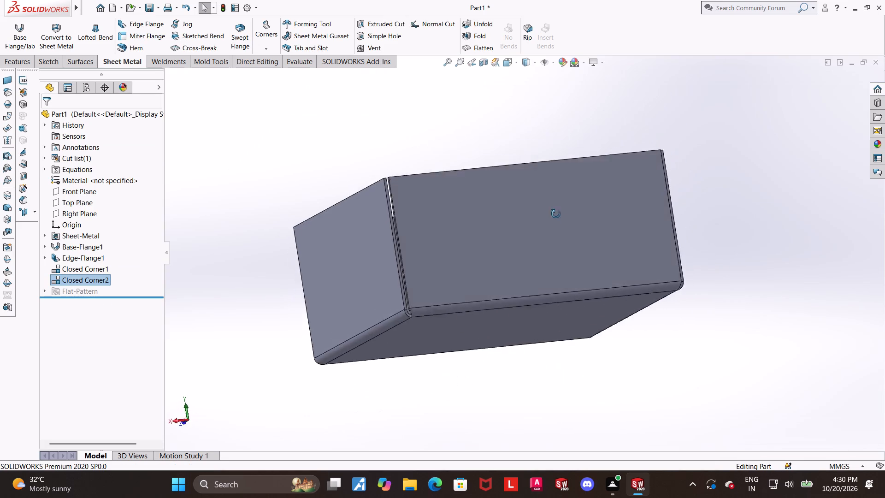
pyautogui.moveTo(556, 214); pyautogui.dragTo(573, 265, button='middle')
pyautogui.scroll(-4, 427, 246)
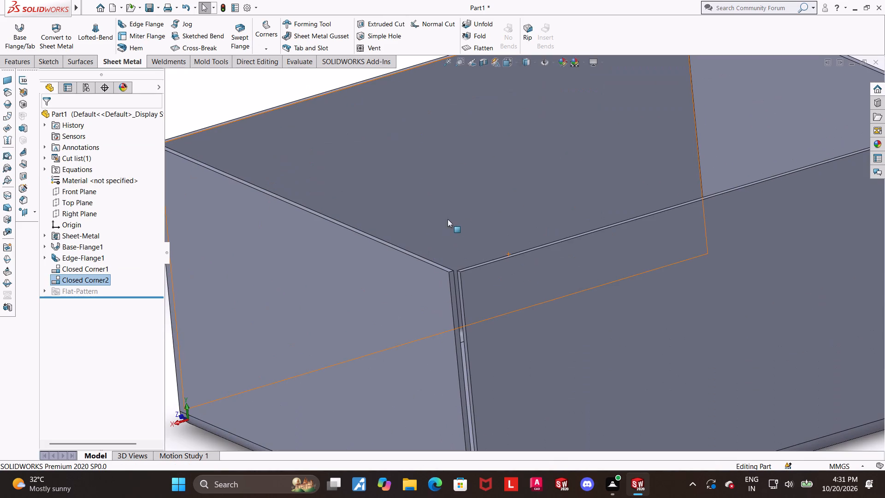
pyautogui.click(272, 51)
pyautogui.click(273, 55)
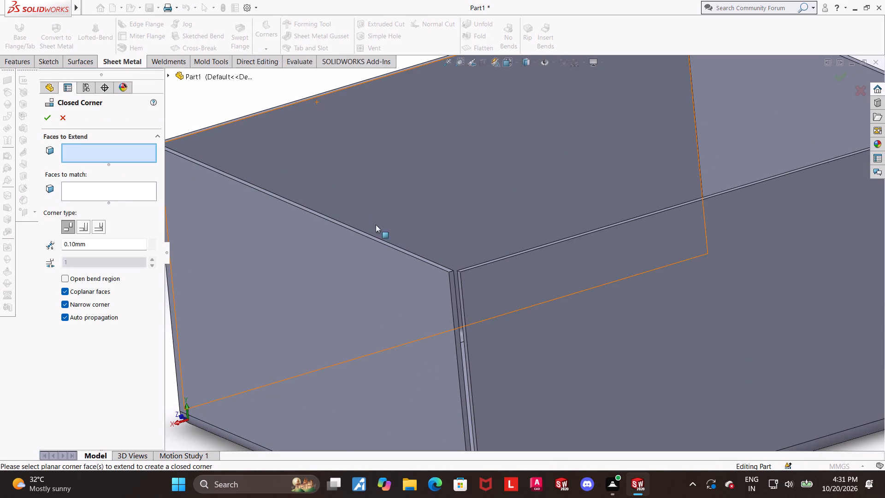
pyautogui.scroll(-4, 471, 315)
pyautogui.click(450, 266)
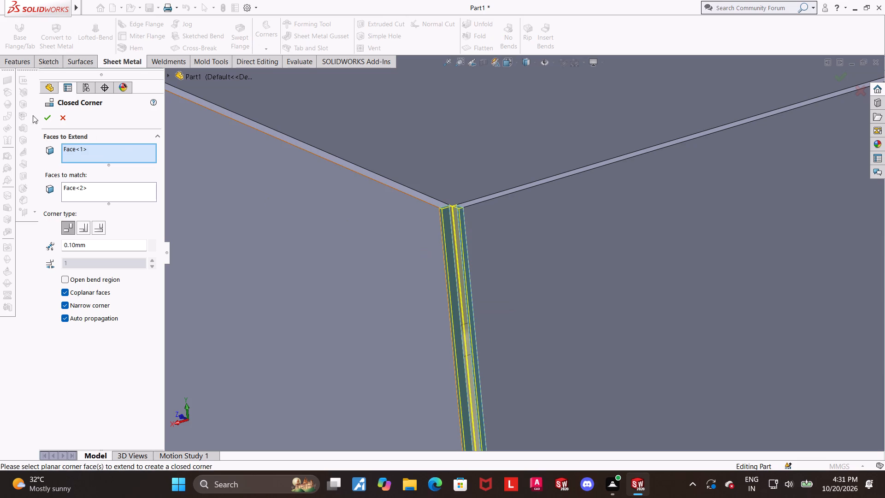
pyautogui.click(42, 117)
# Close the last open vertical corner of the box with a butt-type Closed Corner using a 0.10 mm gap.
pyautogui.scroll(18, 307, 154)
pyautogui.scroll(-6, 664, 218)
pyautogui.moveTo(466, 241); pyautogui.dragTo(419, 236, button='middle')
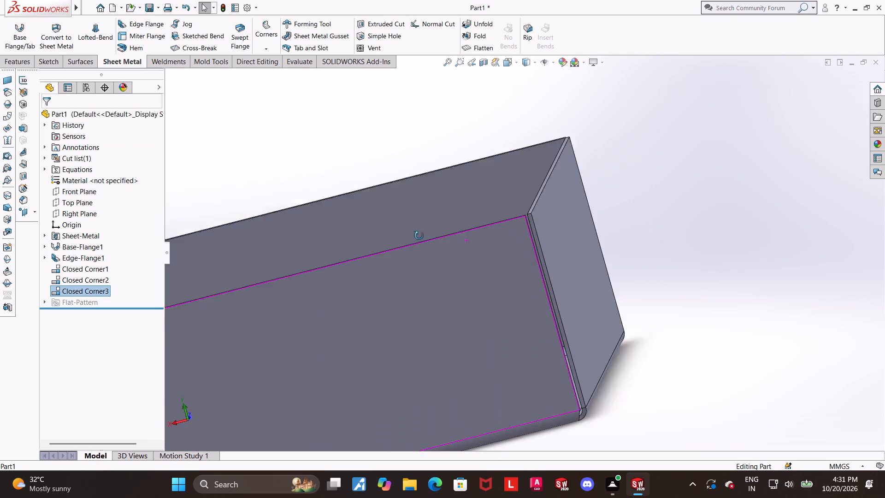
pyautogui.moveTo(419, 236); pyautogui.dragTo(409, 238, button='middle')
pyautogui.scroll(-6, 540, 243)
pyautogui.moveTo(544, 207); pyautogui.dragTo(531, 204, button='middle')
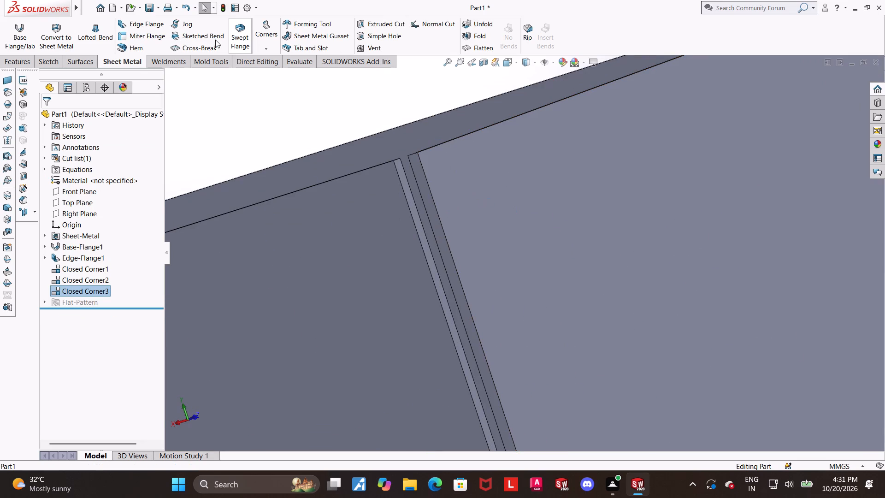
pyautogui.click(271, 47)
pyautogui.click(274, 61)
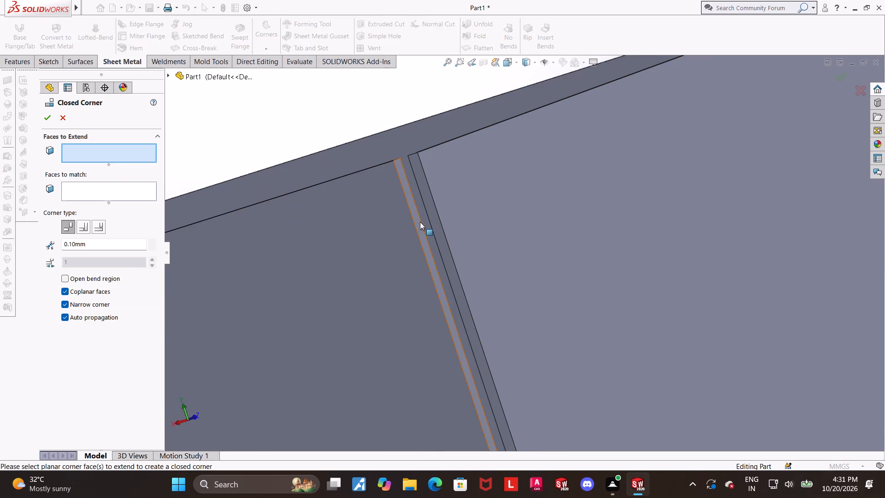
pyautogui.click(420, 222)
pyautogui.click(48, 113)
# Inspect a closed corner up close and measure between the two facing vertical flange edges at its gap.
pyautogui.scroll(4, 454, 213)
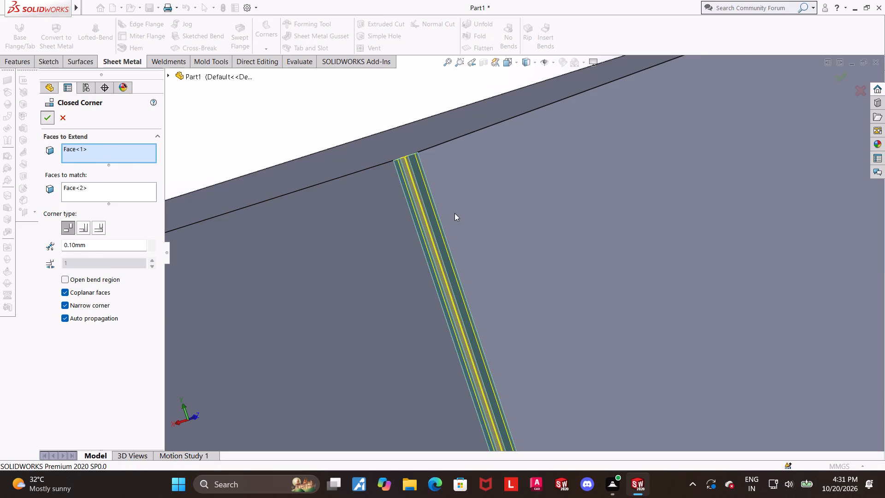
pyautogui.scroll(-8, 442, 169)
pyautogui.moveTo(437, 198); pyautogui.dragTo(448, 276, button='middle')
pyautogui.scroll(15, 448, 276)
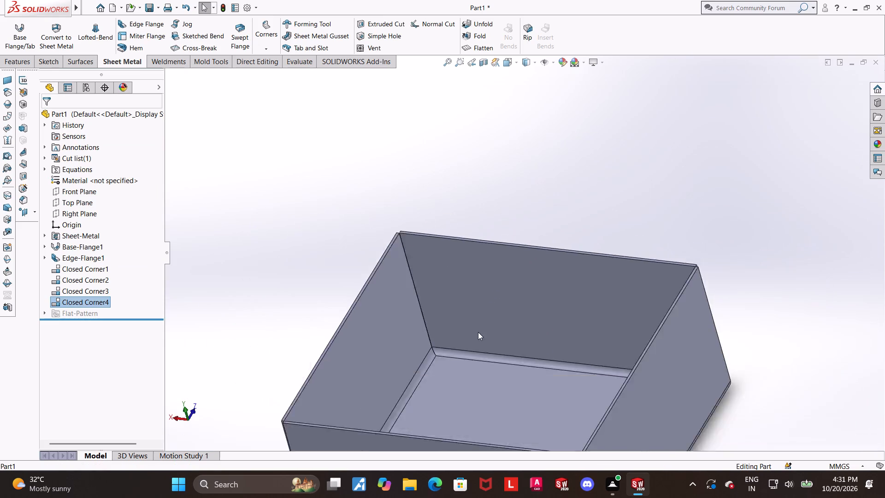
pyautogui.scroll(3, 478, 332)
pyautogui.scroll(-6, 574, 372)
pyautogui.scroll(-15, 501, 296)
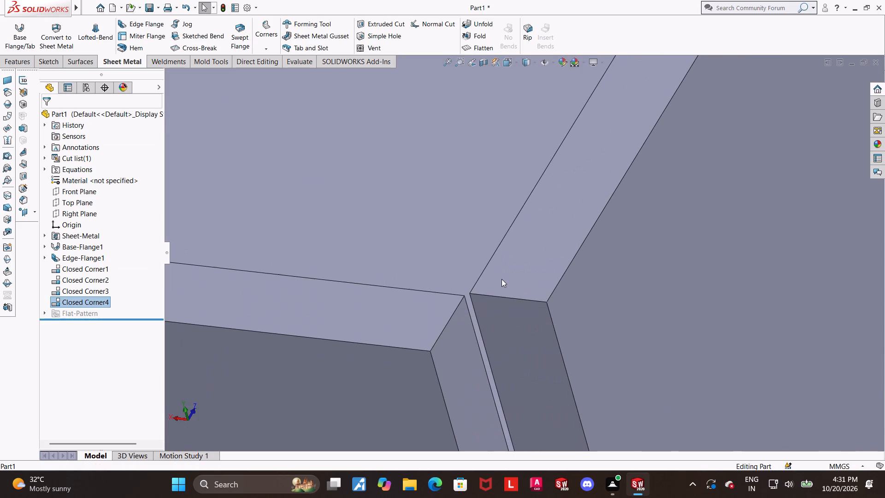
pyautogui.click(291, 56)
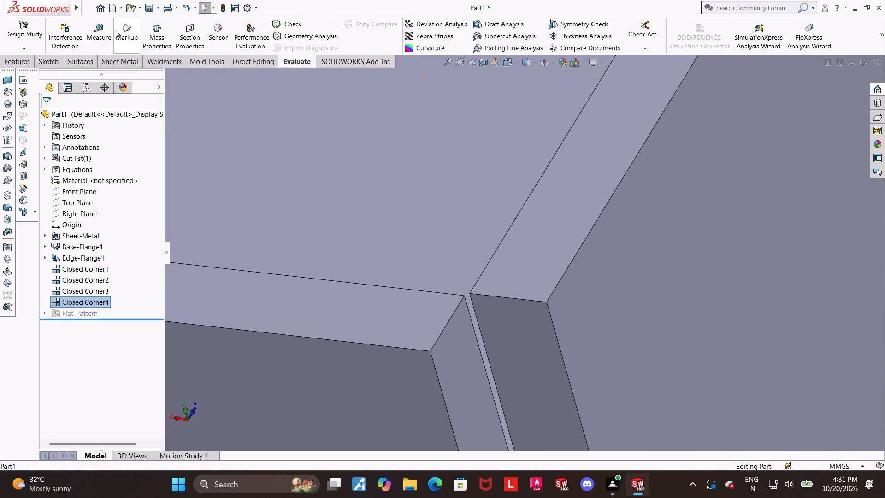
pyautogui.click(109, 30)
pyautogui.scroll(-5, 488, 319)
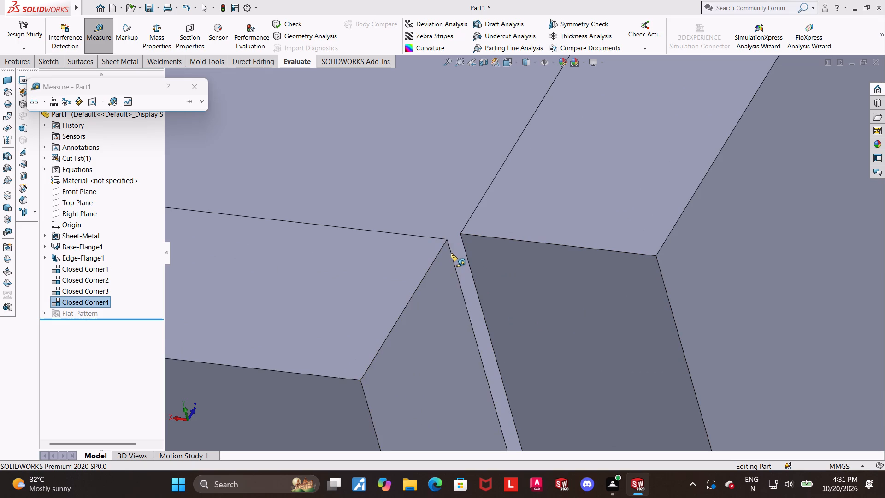
pyautogui.click(451, 253)
pyautogui.click(466, 252)
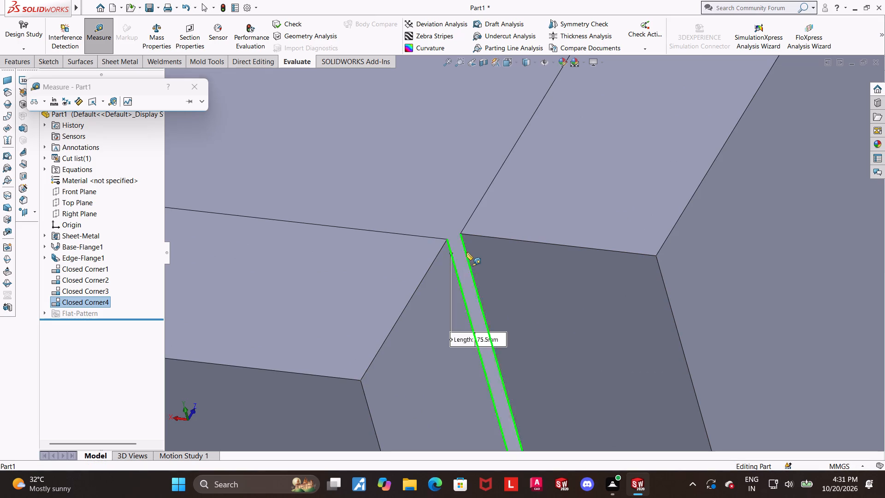
pyautogui.press('Escape')
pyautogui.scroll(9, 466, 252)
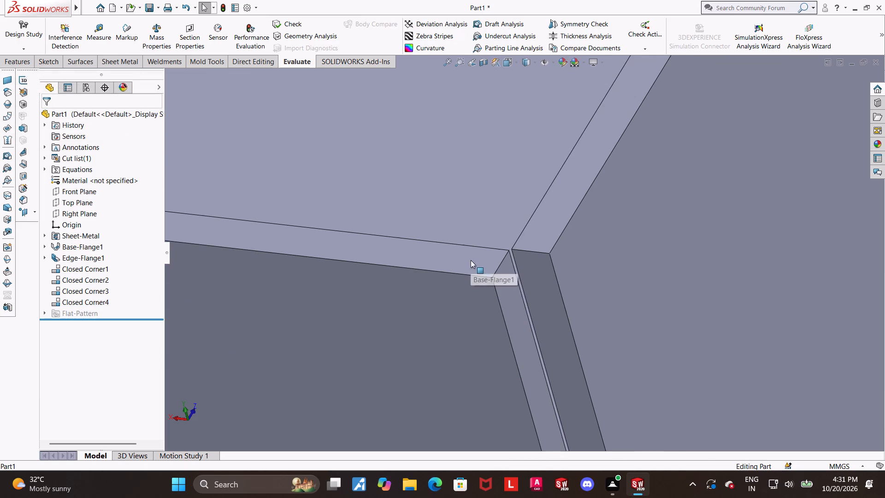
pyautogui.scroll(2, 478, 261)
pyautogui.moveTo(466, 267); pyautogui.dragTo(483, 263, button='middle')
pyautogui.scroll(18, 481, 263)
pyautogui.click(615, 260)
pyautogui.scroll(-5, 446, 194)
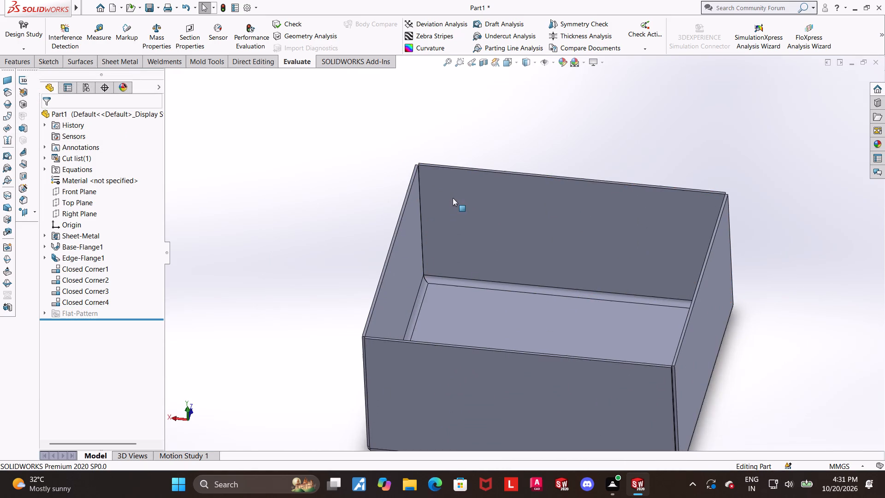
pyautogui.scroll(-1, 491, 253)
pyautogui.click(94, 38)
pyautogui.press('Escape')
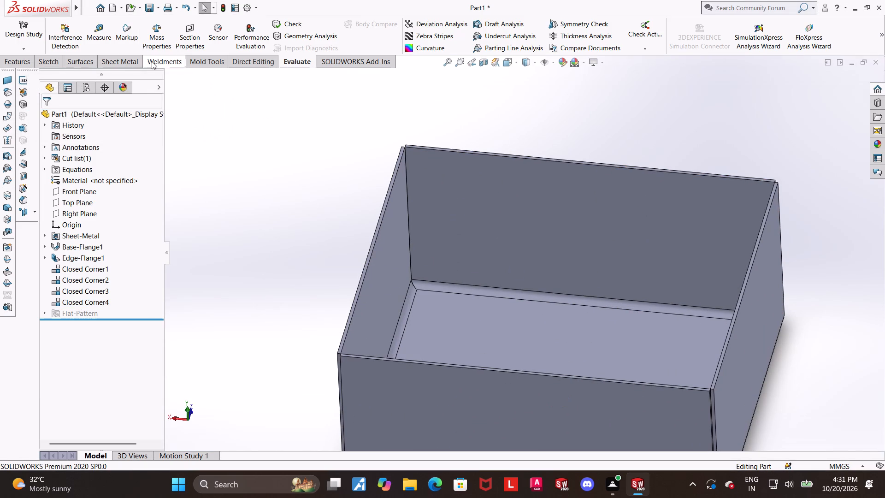
# Start a 90° Edge Flange on the top edges of all four box walls, pointing inward and about 32 mm long.
pyautogui.click(122, 59)
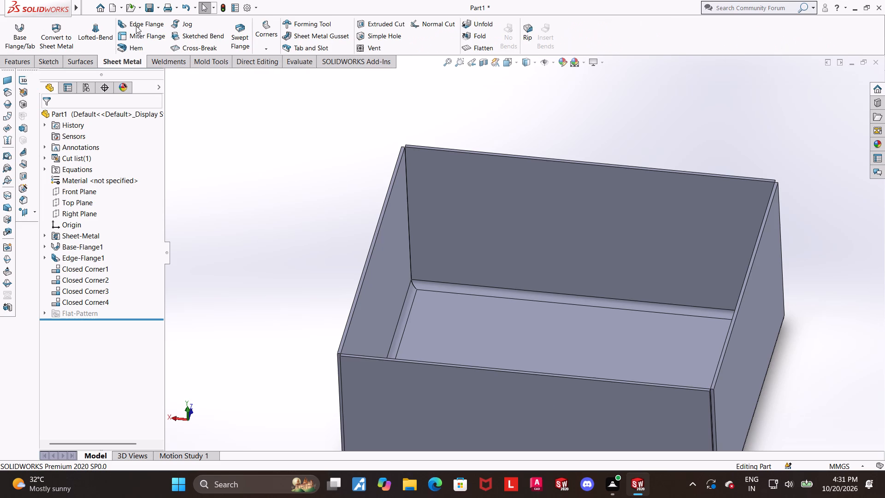
pyautogui.click(142, 21)
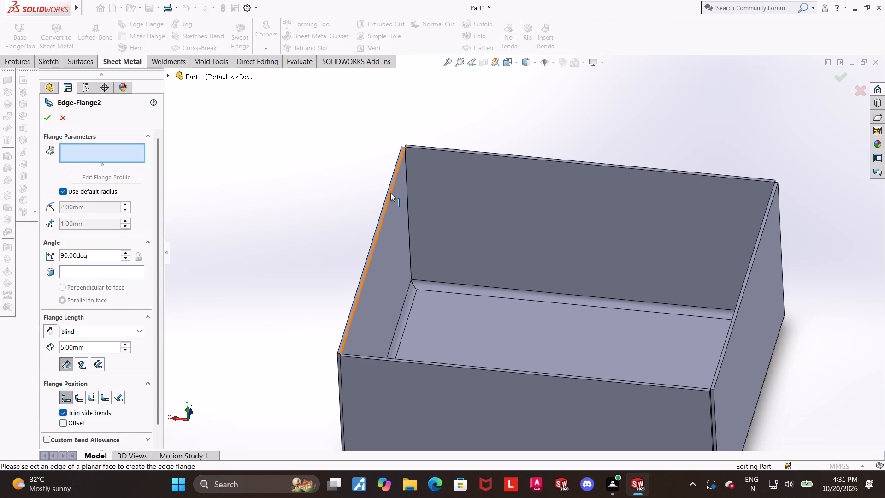
pyautogui.click(390, 193)
pyautogui.click(450, 184)
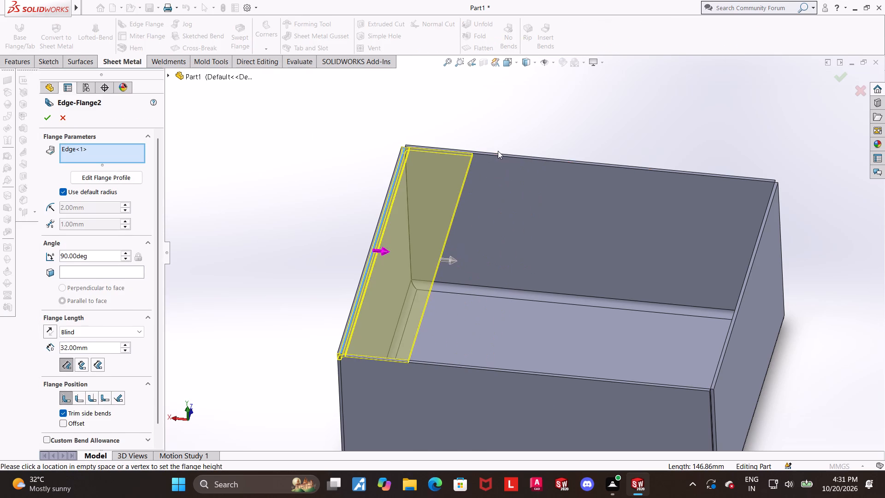
pyautogui.click(498, 153)
pyautogui.click(496, 193)
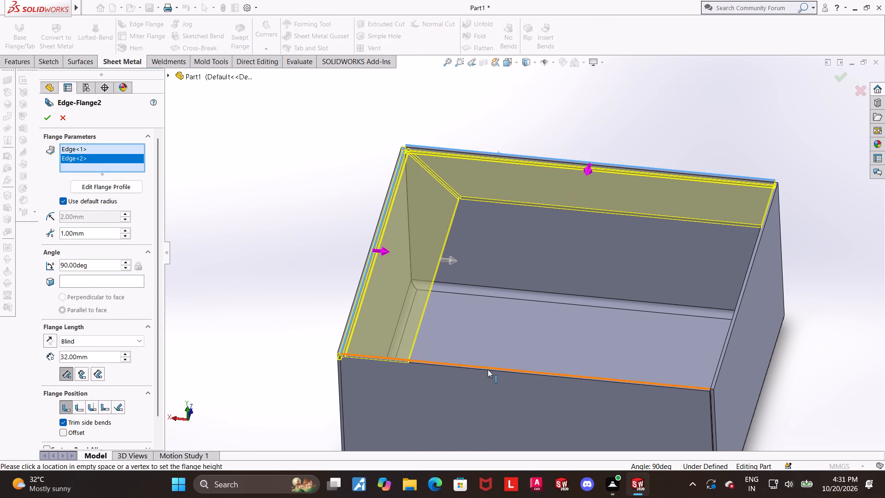
pyautogui.click(488, 369)
pyautogui.click(492, 340)
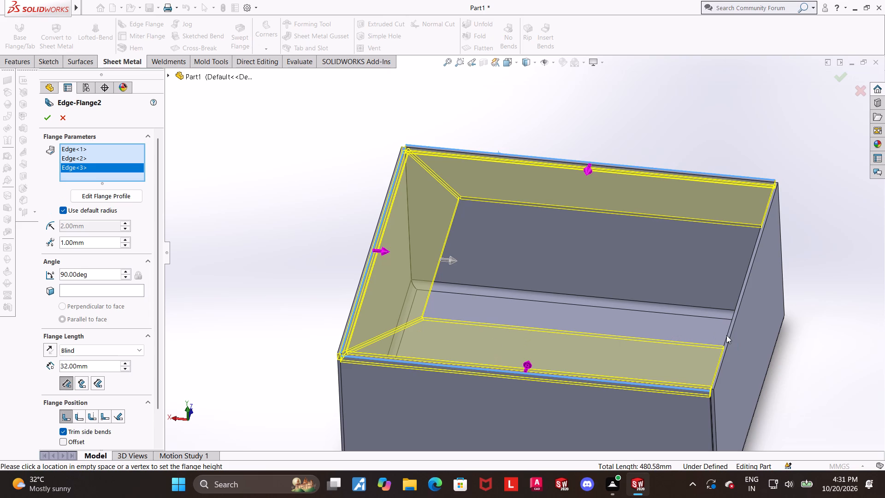
pyautogui.click(727, 338)
pyautogui.click(676, 318)
pyautogui.scroll(2, 646, 297)
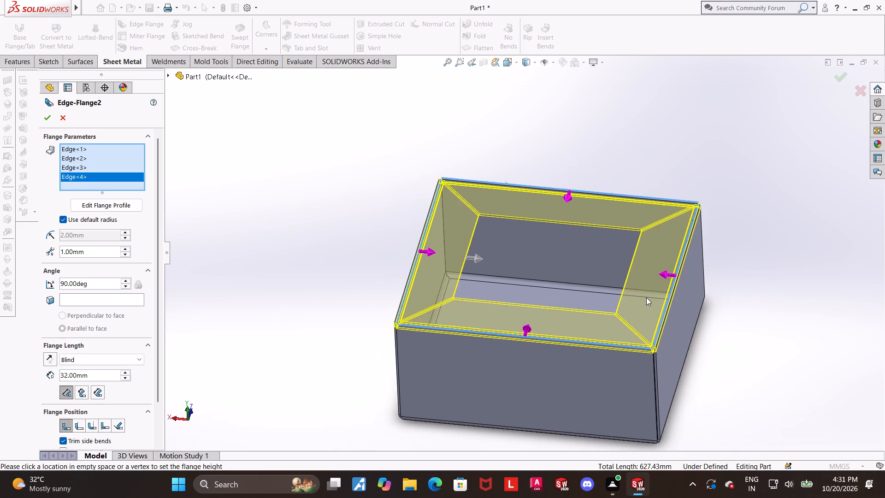
pyautogui.scroll(2, 646, 297)
pyautogui.scroll(-2, 617, 293)
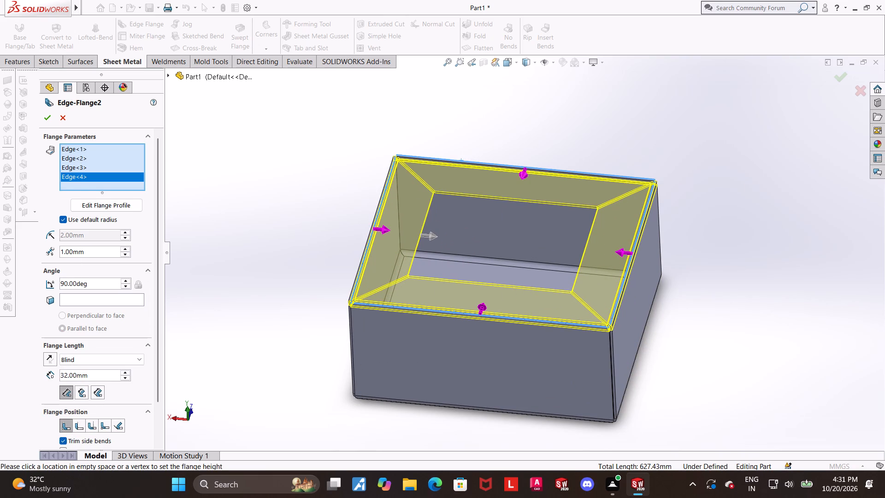
# Replace the default bend radius with 3 mm, set the flange length to 20 mm, and create the inward top flanges.
pyautogui.click(61, 219)
pyautogui.moveTo(92, 235); pyautogui.dragTo(26, 232)
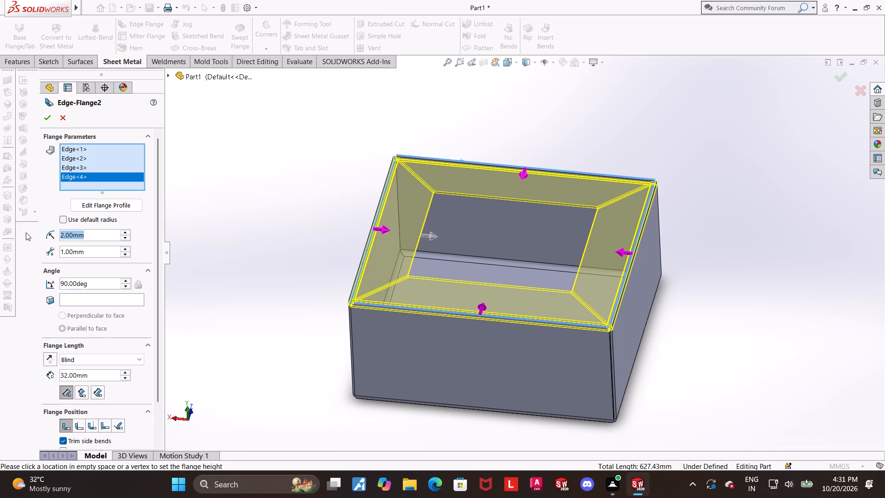
pyautogui.press('3')
pyautogui.press('Return')
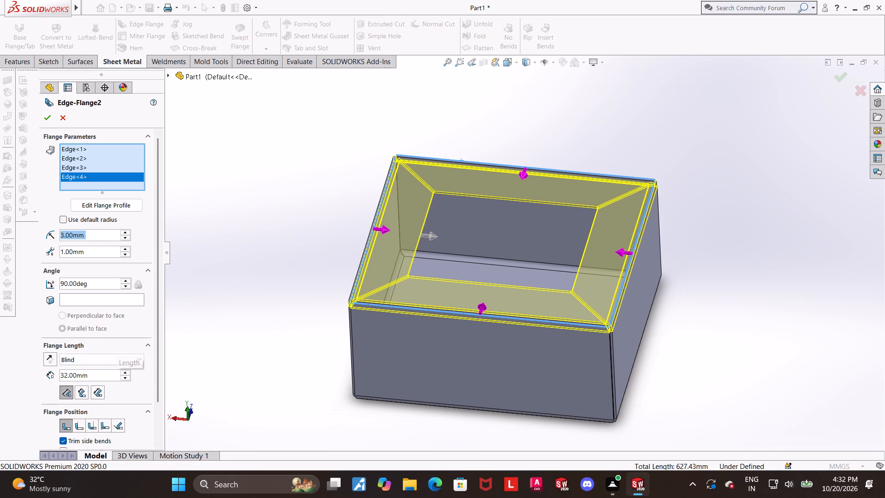
pyautogui.moveTo(109, 374); pyautogui.dragTo(0, 356)
pyautogui.press('2')
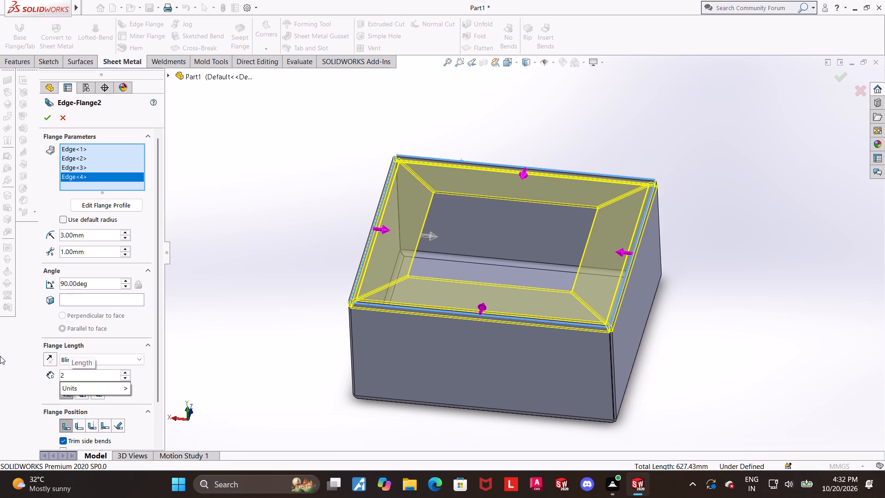
pyautogui.press('0')
pyautogui.press('Return')
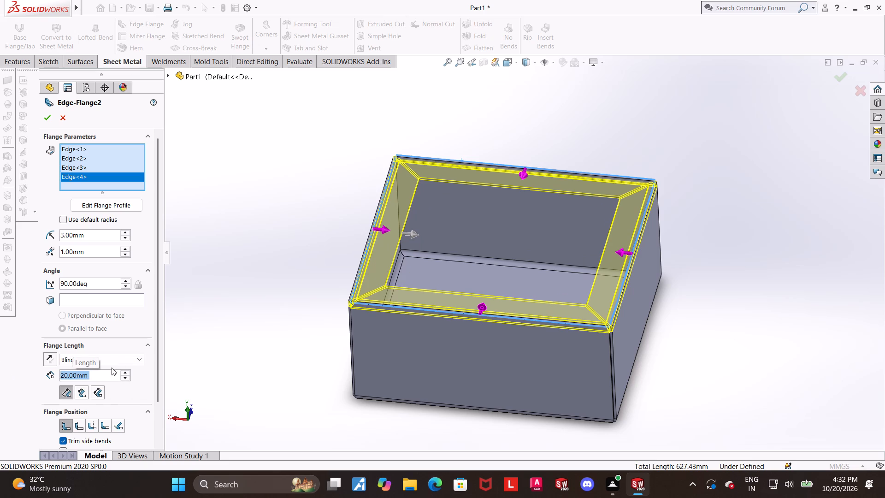
pyautogui.click(49, 118)
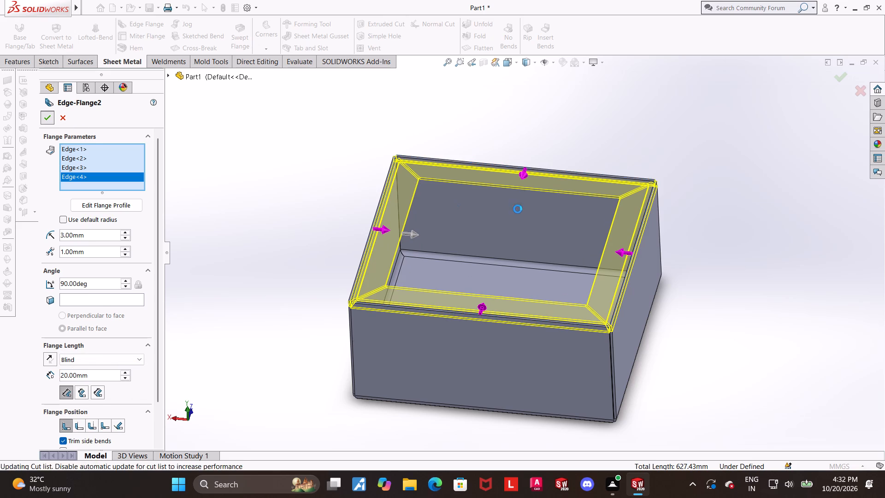
# Examine the mitred corners and bends of the inward top flanges, including a close-up of one corner in the Left view.
pyautogui.moveTo(641, 300); pyautogui.dragTo(627, 333, button='middle')
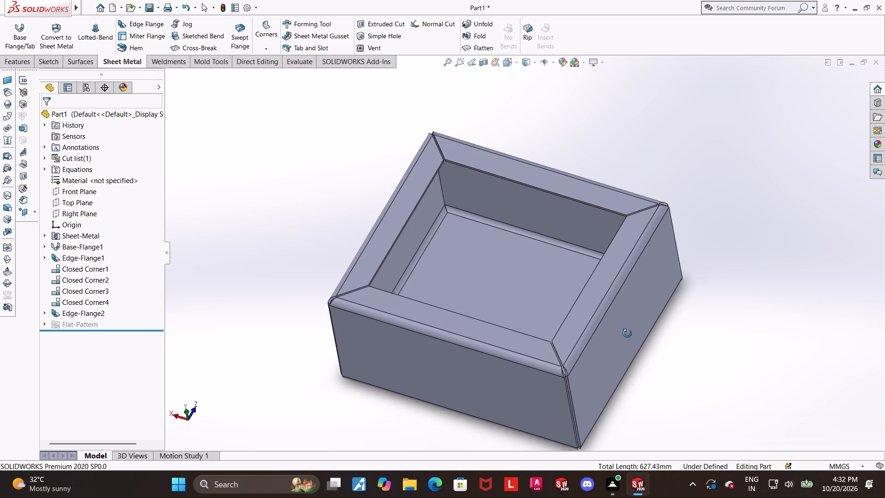
pyautogui.moveTo(627, 333); pyautogui.dragTo(628, 333, button='middle')
pyautogui.scroll(-3, 489, 324)
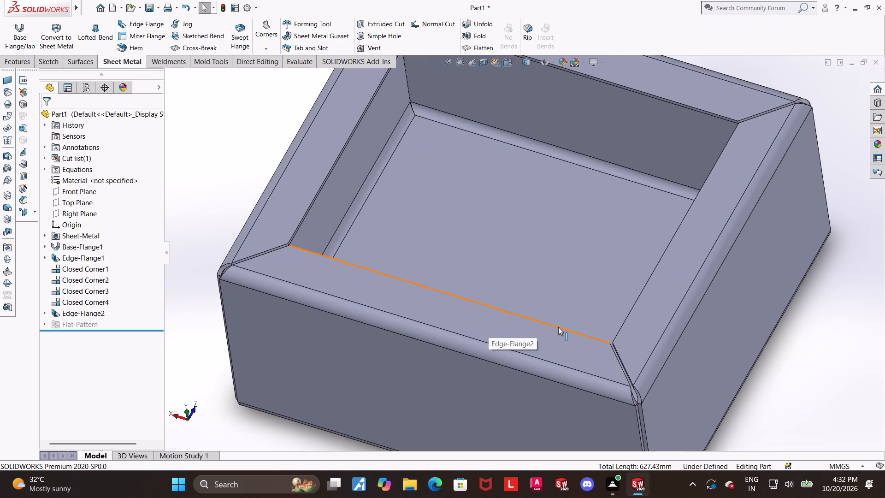
pyautogui.moveTo(553, 317); pyautogui.dragTo(491, 236, button='middle')
pyautogui.click(508, 66)
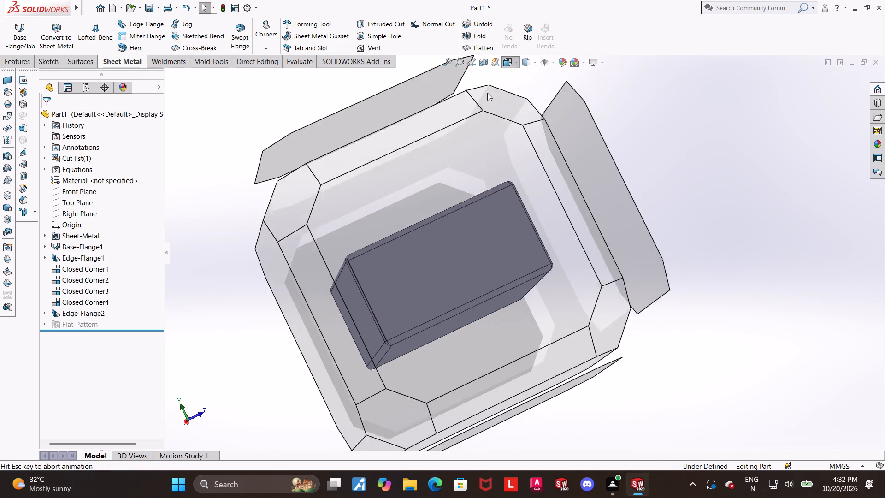
pyautogui.click(395, 296)
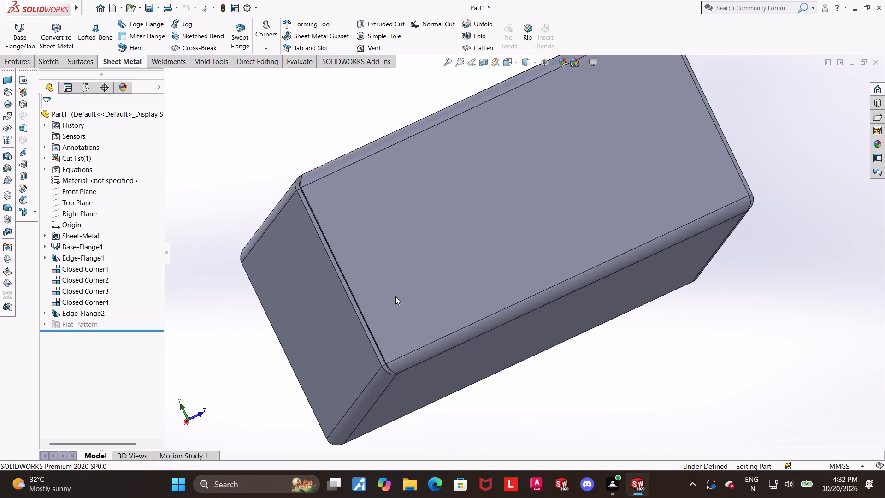
pyautogui.scroll(-4, 366, 120)
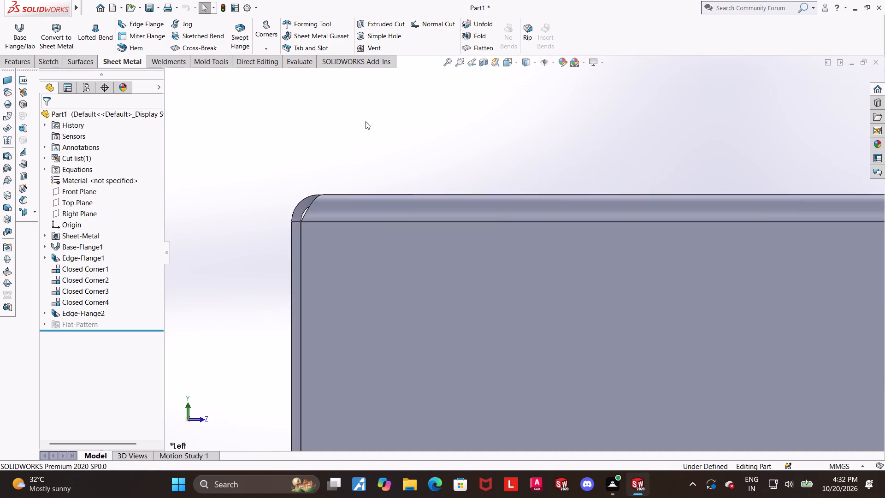
pyautogui.scroll(-5, 366, 121)
pyautogui.scroll(-6, 330, 243)
pyautogui.scroll(10, 390, 211)
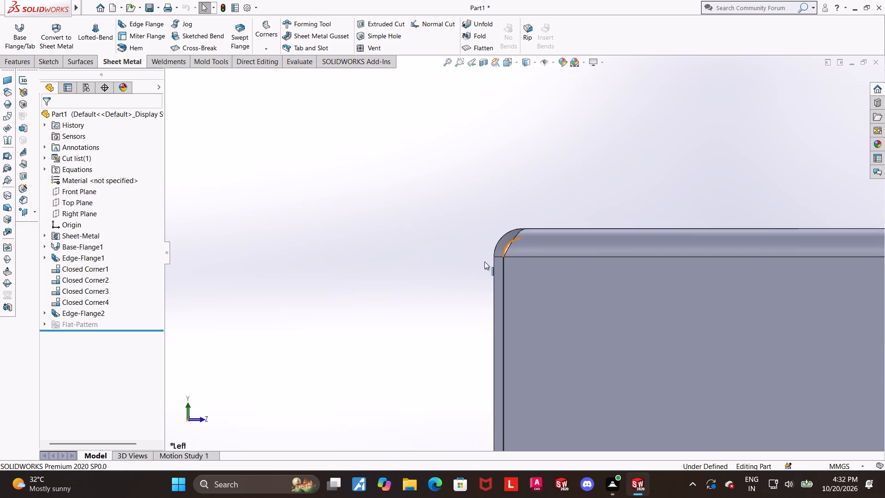
pyautogui.scroll(8, 484, 261)
pyautogui.scroll(3, 666, 309)
pyautogui.moveTo(633, 288); pyautogui.dragTo(672, 318, button='middle')
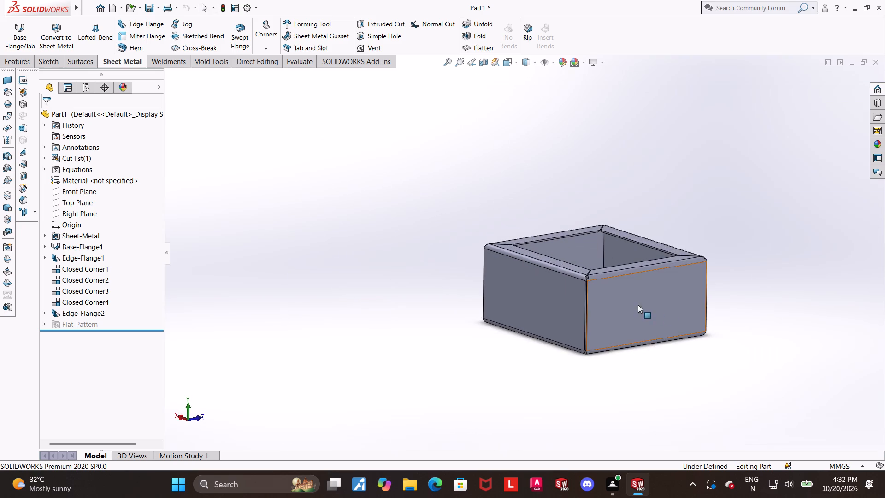
# Examine the mitre gap and bend relief at one corner of the inward top flanges up close from several angles.
pyautogui.scroll(-7, 625, 287)
pyautogui.moveTo(481, 224); pyautogui.dragTo(487, 236, button='middle')
pyautogui.scroll(-7, 440, 216)
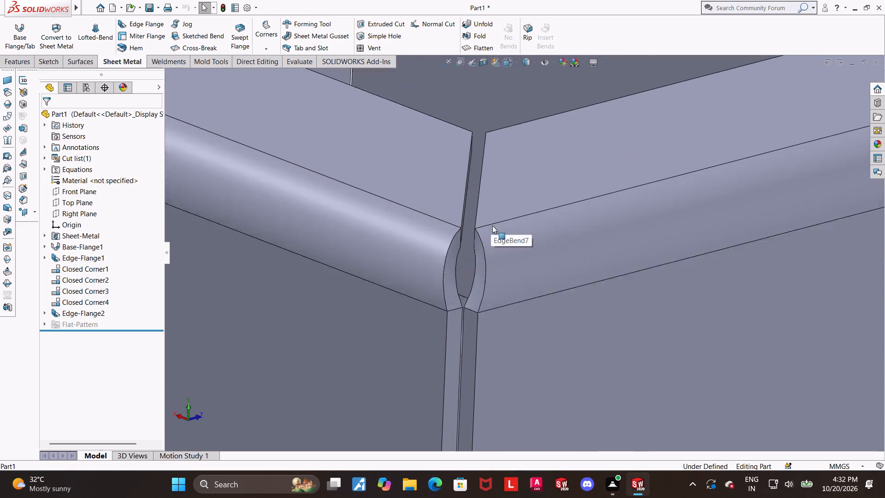
pyautogui.scroll(-2, 492, 225)
pyautogui.scroll(10, 495, 234)
pyautogui.moveTo(495, 235); pyautogui.dragTo(498, 233, button='middle')
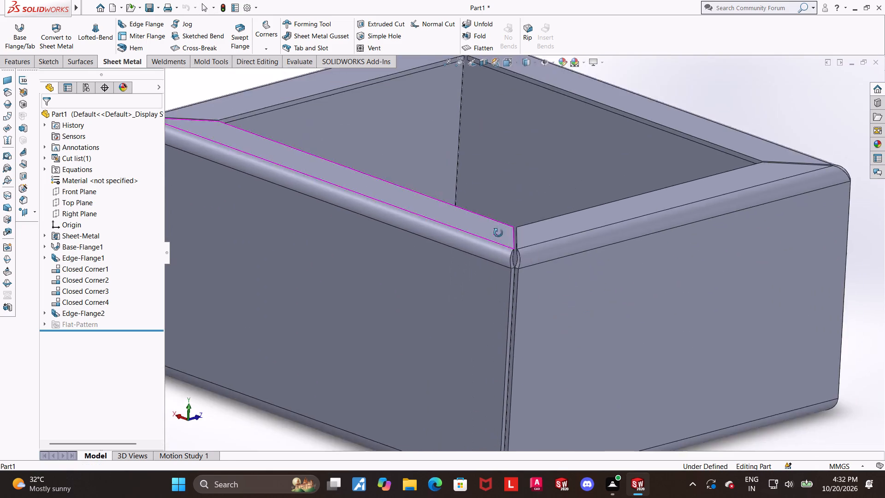
pyautogui.moveTo(498, 233); pyautogui.dragTo(503, 281, button='middle')
pyautogui.scroll(-2, 535, 255)
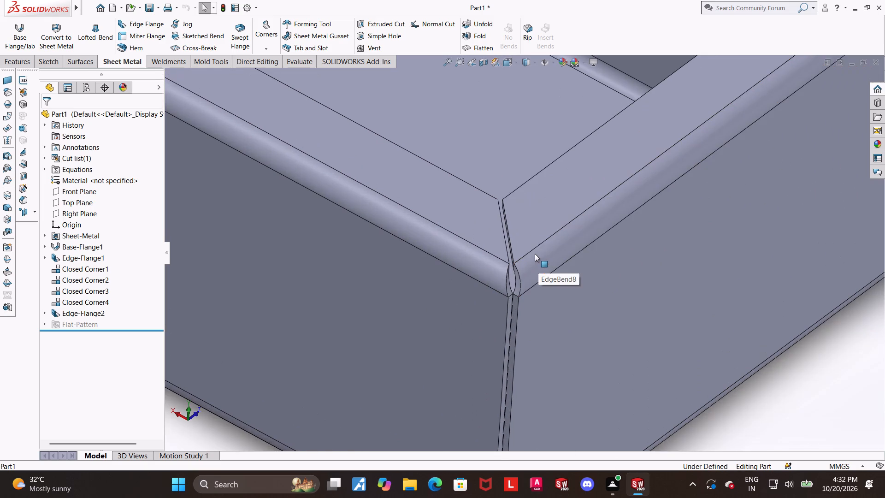
pyautogui.scroll(-5, 540, 203)
pyautogui.moveTo(499, 235); pyautogui.dragTo(495, 236, button='middle')
pyautogui.scroll(-4, 460, 219)
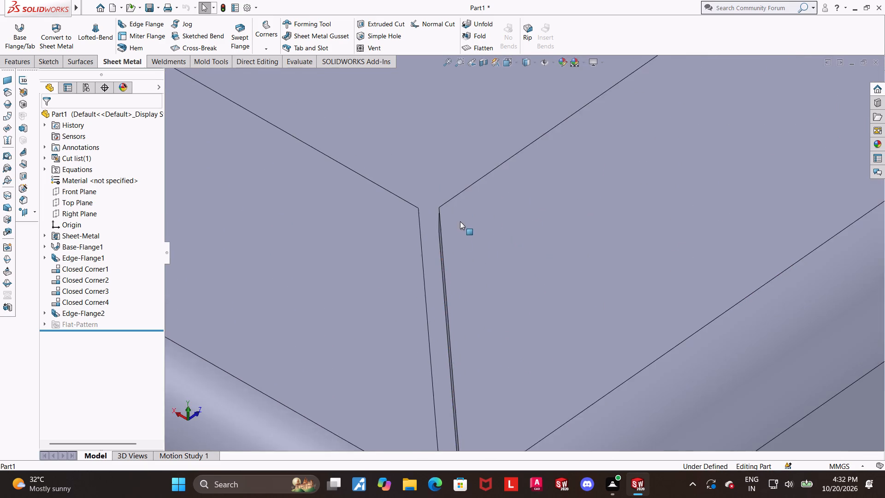
pyautogui.moveTo(449, 237); pyautogui.dragTo(432, 224, button='middle')
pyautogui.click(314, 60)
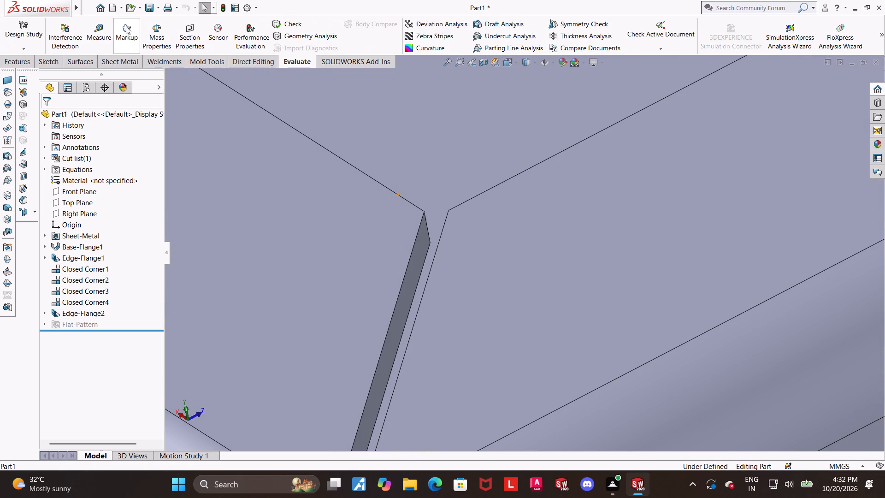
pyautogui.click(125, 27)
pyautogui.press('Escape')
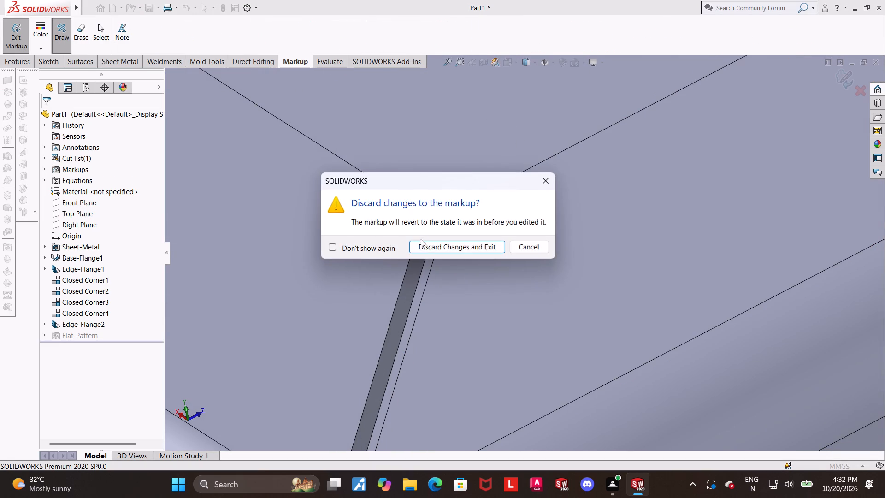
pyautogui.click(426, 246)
# Measure the gap between the two facing mitre faces of the inward top flanges at the corner.
pyautogui.click(106, 27)
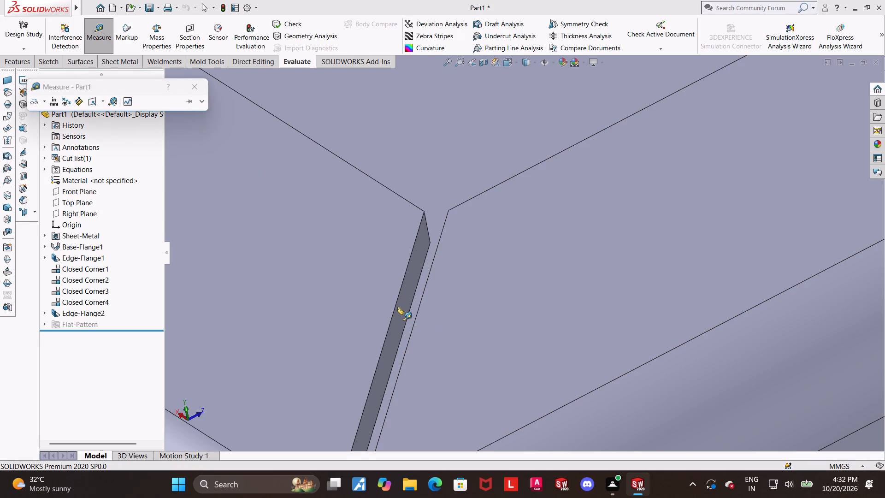
pyautogui.click(407, 298)
pyautogui.moveTo(407, 298); pyautogui.dragTo(448, 313, button='middle')
pyautogui.click(444, 305)
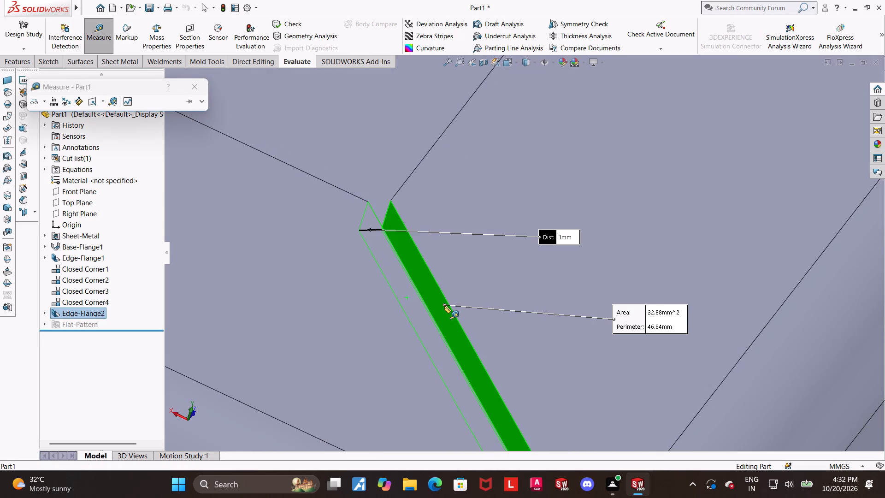
pyautogui.scroll(2, 444, 305)
pyautogui.press('Escape')
# Look over the whole box and its four inward top flanges from above.
pyautogui.scroll(4, 444, 305)
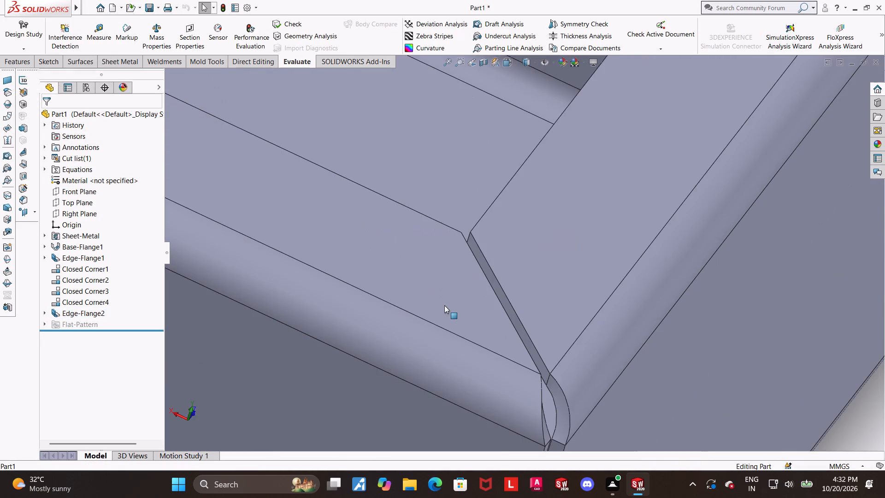
pyautogui.scroll(10, 444, 305)
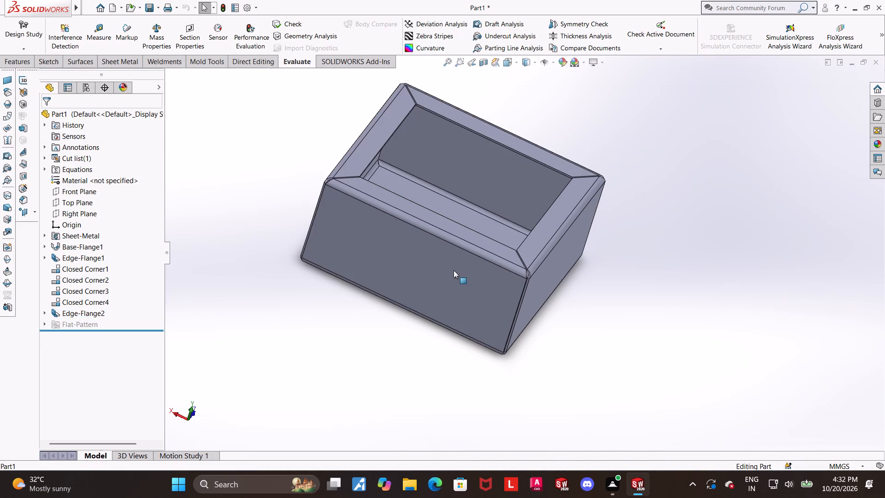
pyautogui.scroll(3, 454, 270)
pyautogui.scroll(-3, 454, 264)
pyautogui.moveTo(455, 262); pyautogui.dragTo(453, 292, button='middle')
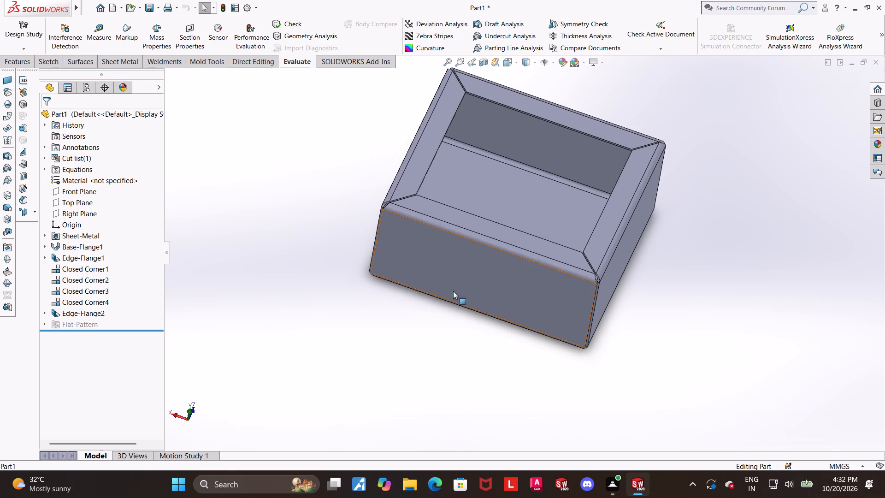
pyautogui.scroll(-3, 683, 161)
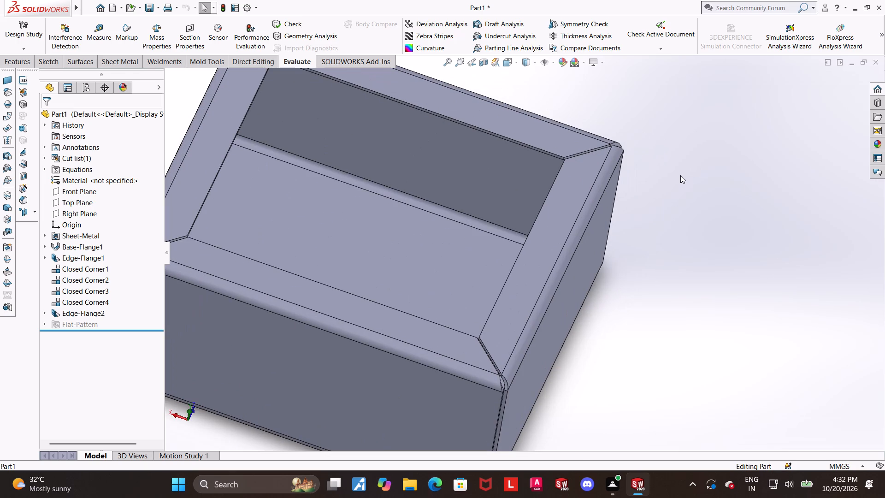
pyautogui.scroll(1, 588, 207)
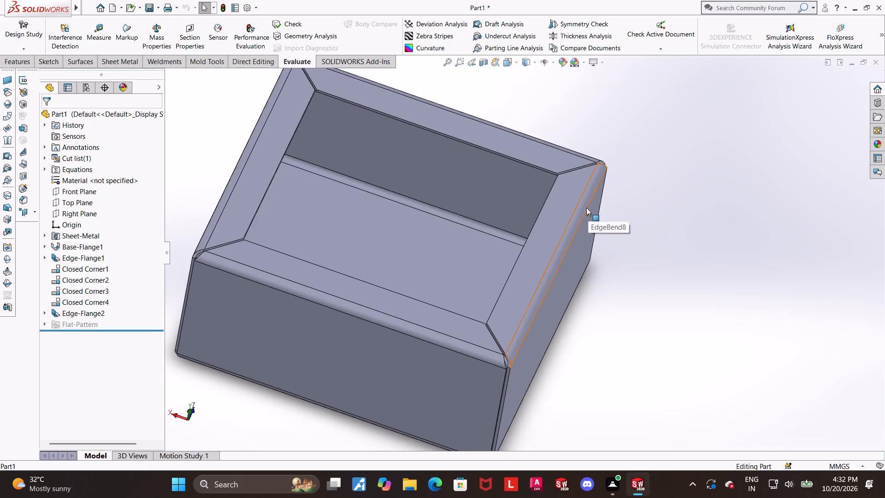
# Start a sketch on the top face of the front inward flange, viewed face-on, and draw a small circle toward its left end.
pyautogui.moveTo(238, 219); pyautogui.dragTo(230, 259, button='middle')
pyautogui.click(385, 318)
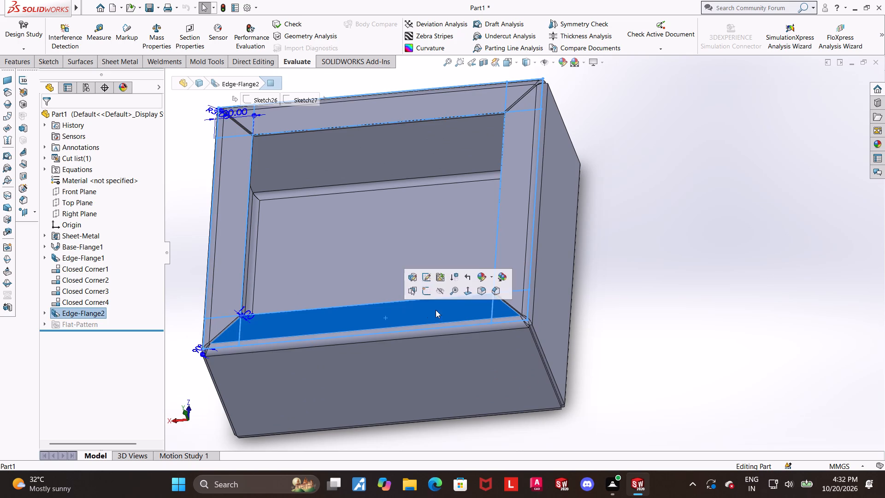
pyautogui.click(428, 293)
pyautogui.click(74, 338)
pyautogui.click(94, 326)
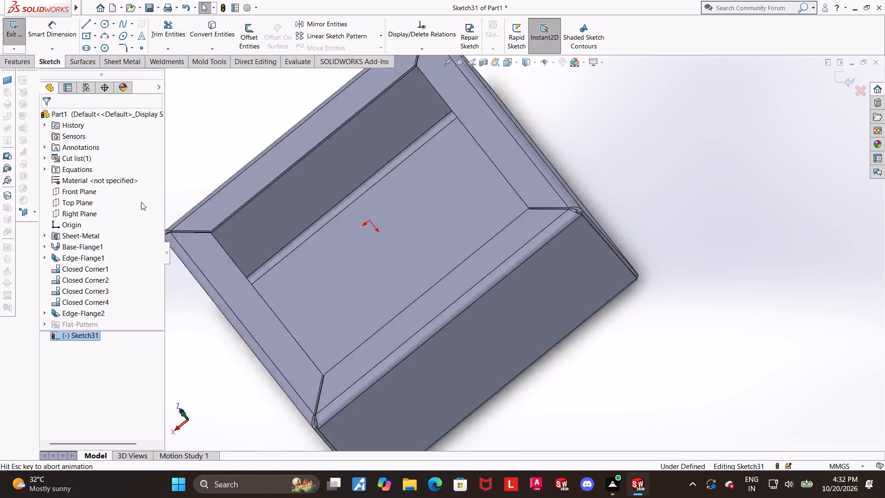
pyautogui.scroll(3, 543, 166)
pyautogui.scroll(-4, 574, 335)
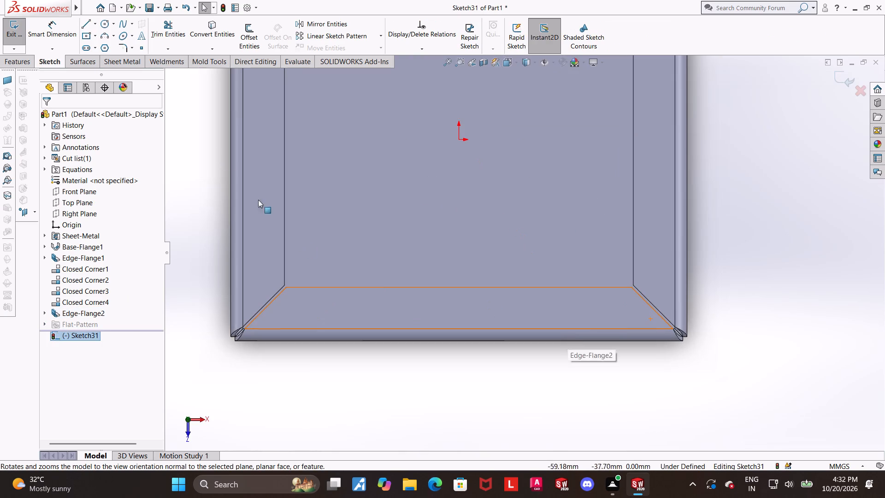
pyautogui.click(106, 24)
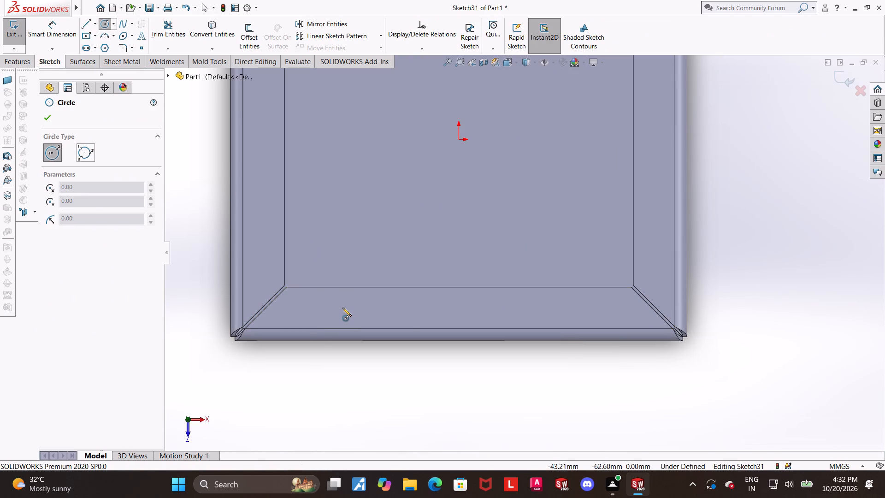
pyautogui.click(342, 308)
pyautogui.click(346, 301)
pyautogui.press('Escape')
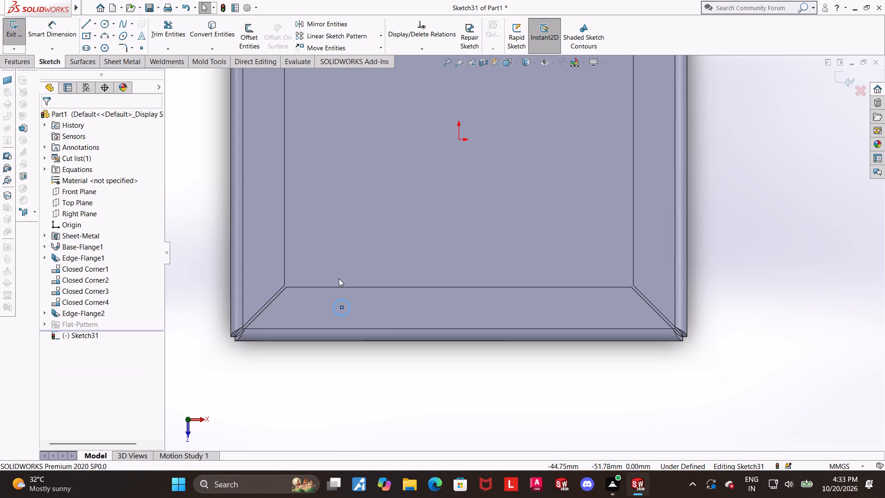
# Dimension the circle's diameter as 3 mm.
pyautogui.moveTo(55, 36); pyautogui.dragTo(61, 36)
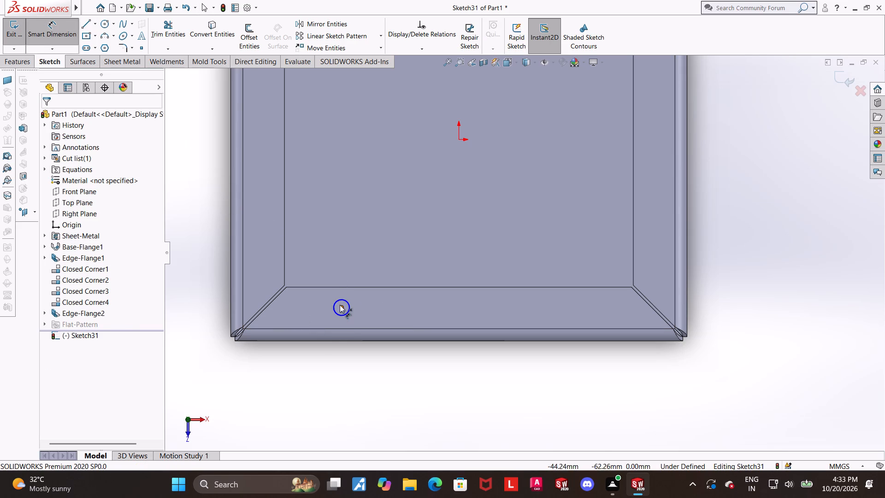
pyautogui.click(339, 302)
pyautogui.click(342, 260)
pyautogui.press('3')
pyautogui.press('Return')
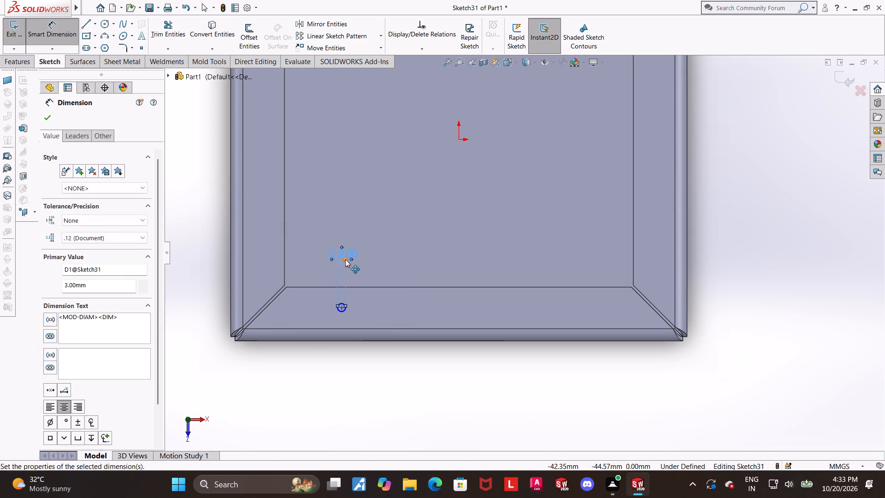
pyautogui.press('Escape')
pyautogui.press('Escape')
pyautogui.click(407, 362)
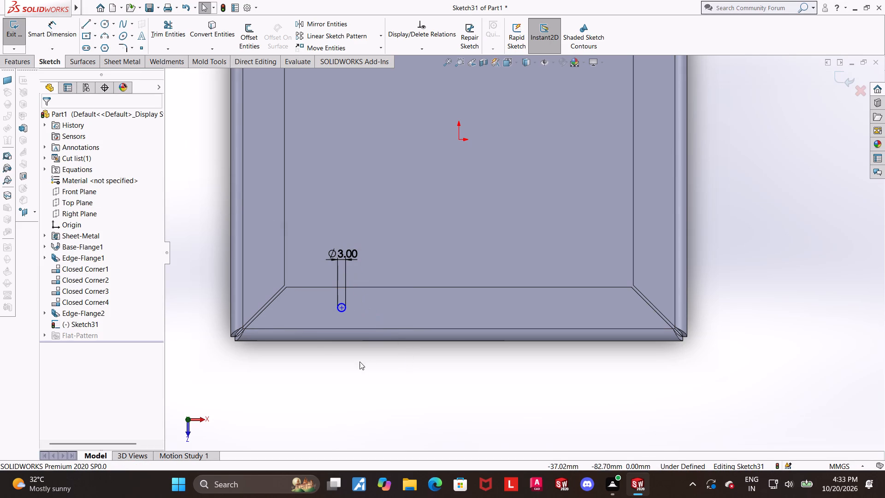
# Dimension the circle's centre 50 mm from the box's left outer edge.
pyautogui.scroll(-1, 355, 360)
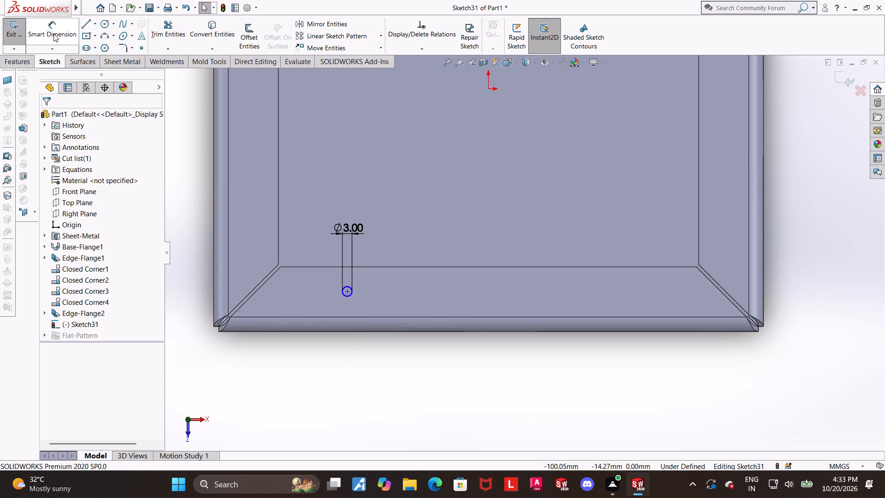
pyautogui.click(53, 34)
pyautogui.click(347, 294)
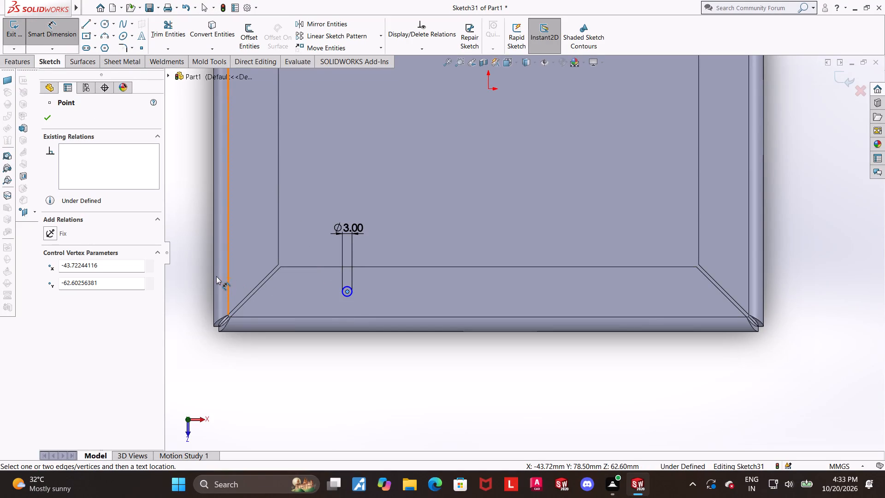
pyautogui.click(213, 274)
pyautogui.click(287, 379)
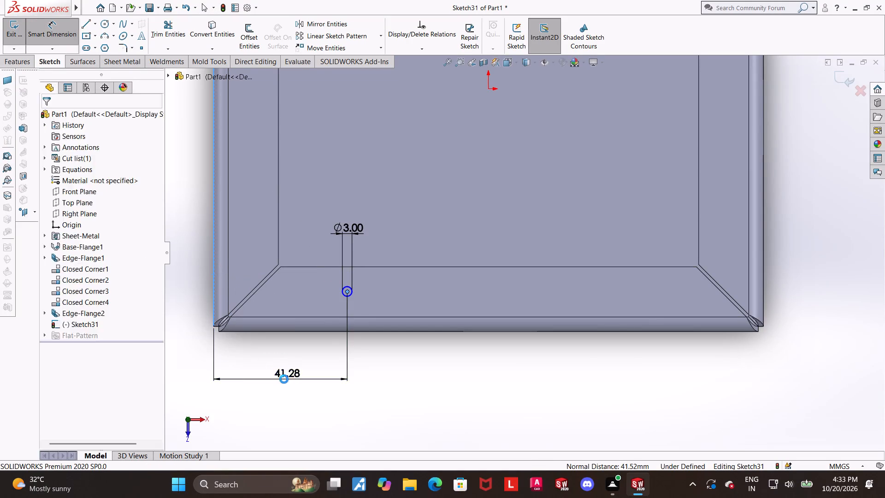
pyautogui.write('50')
pyautogui.press('Return')
pyautogui.press('Escape')
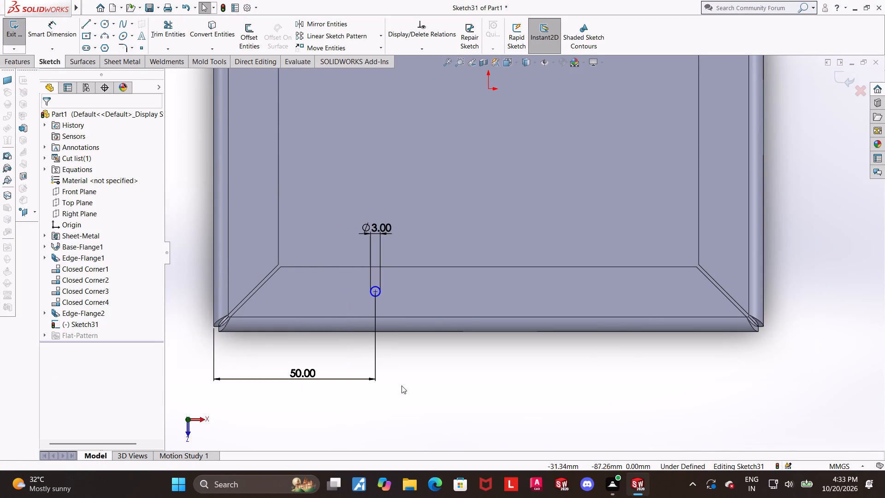
pyautogui.moveTo(511, 412); pyautogui.dragTo(511, 403)
# Draw a second circle level with the first toward the flange's right end and make the two circles equal.
pyautogui.click(105, 22)
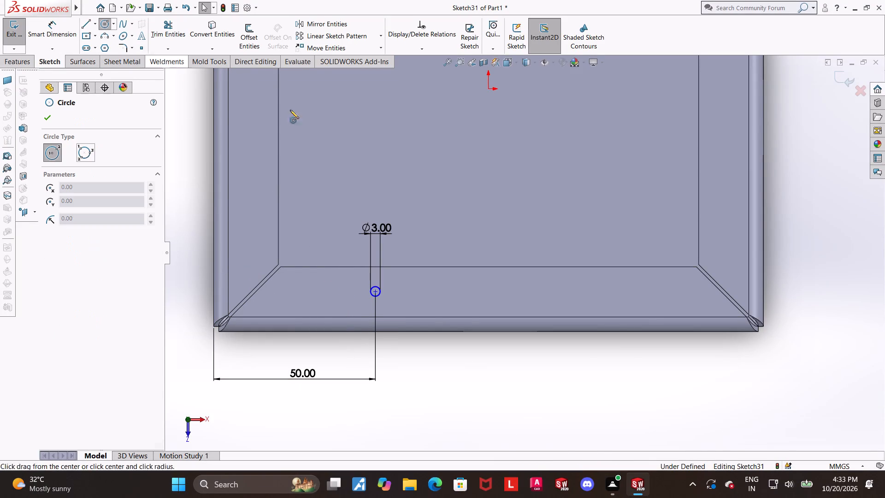
pyautogui.click(581, 292)
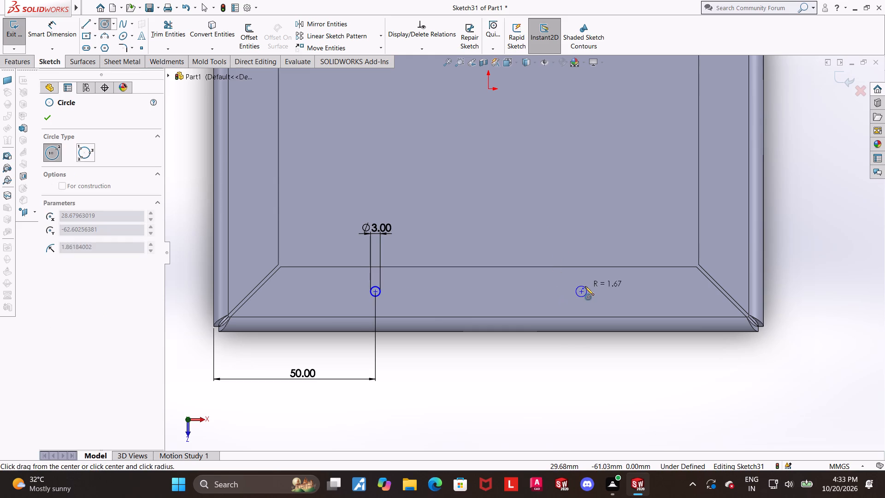
pyautogui.click(585, 286)
pyautogui.press('Escape')
pyautogui.press('Escape')
pyautogui.press('Escape')
pyautogui.click(451, 357)
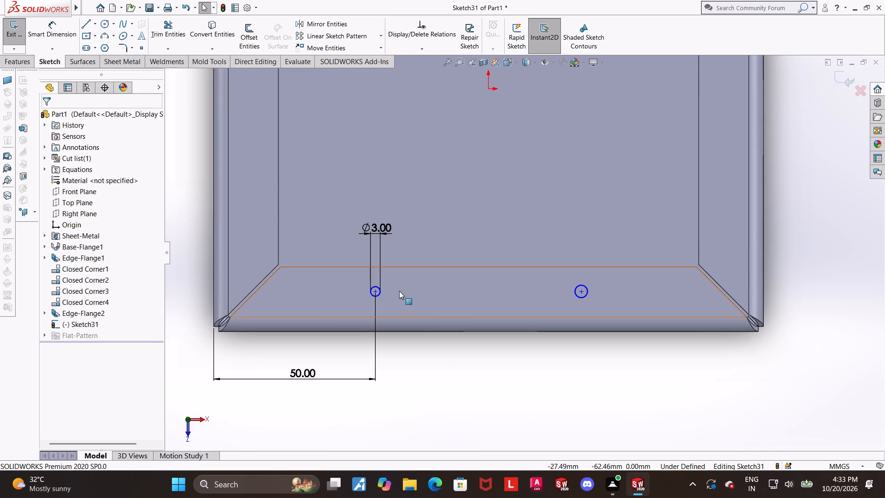
pyautogui.click(378, 289)
pyautogui.keyDown('ctrl'); pyautogui.click(581, 299); pyautogui.keyUp('ctrl')
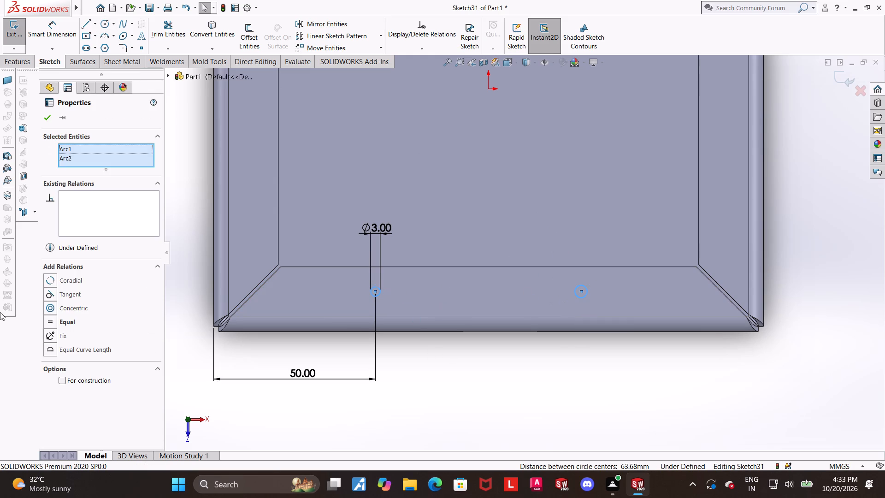
pyautogui.click(51, 316)
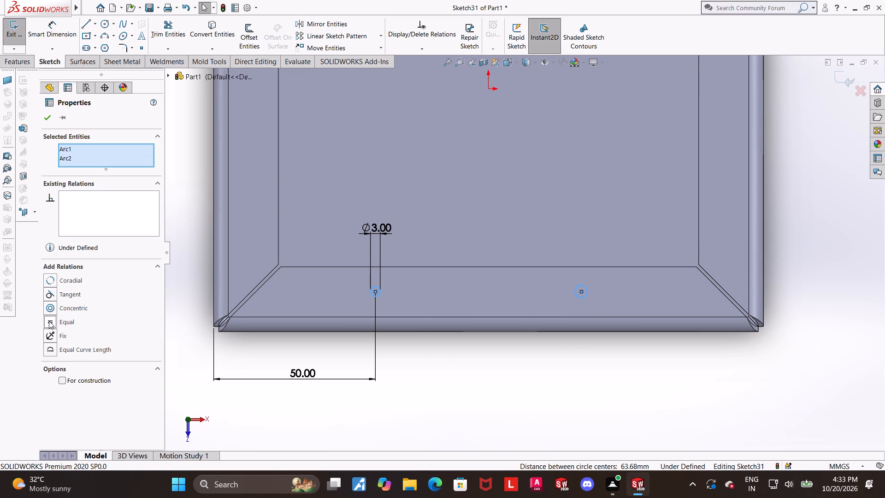
pyautogui.click(50, 321)
pyautogui.click(531, 393)
# Set the spacing between the two circle centres to 70 mm.
pyautogui.click(52, 24)
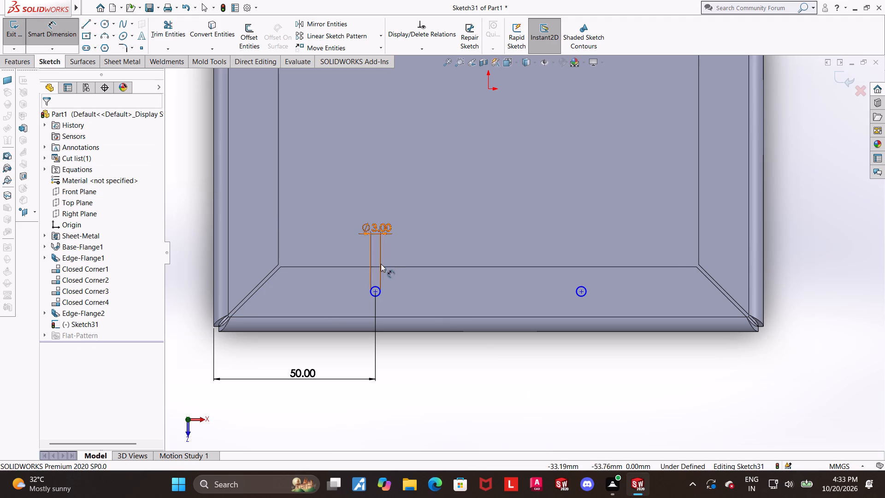
pyautogui.click(373, 290)
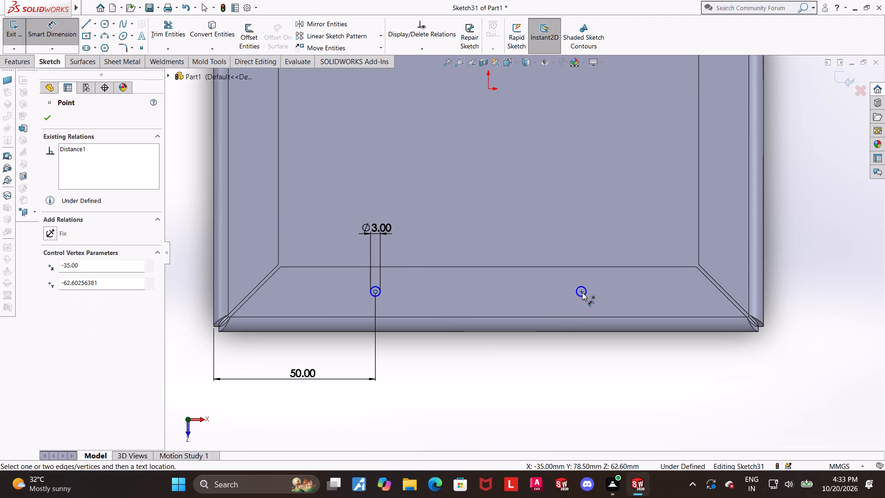
pyautogui.click(582, 292)
pyautogui.click(557, 368)
pyautogui.write('70')
pyautogui.press('Return')
pyautogui.press('Escape')
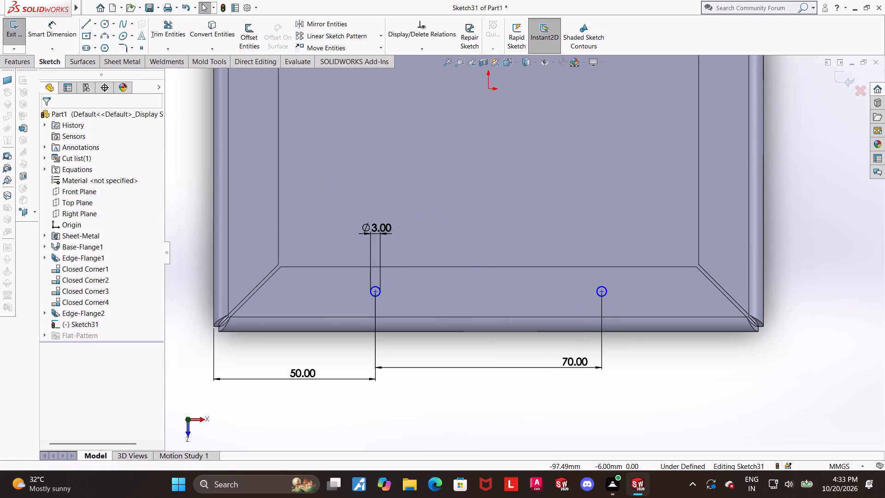
# Dimension the second circle's centre 8 mm from the flange's inner edge.
pyautogui.click(63, 26)
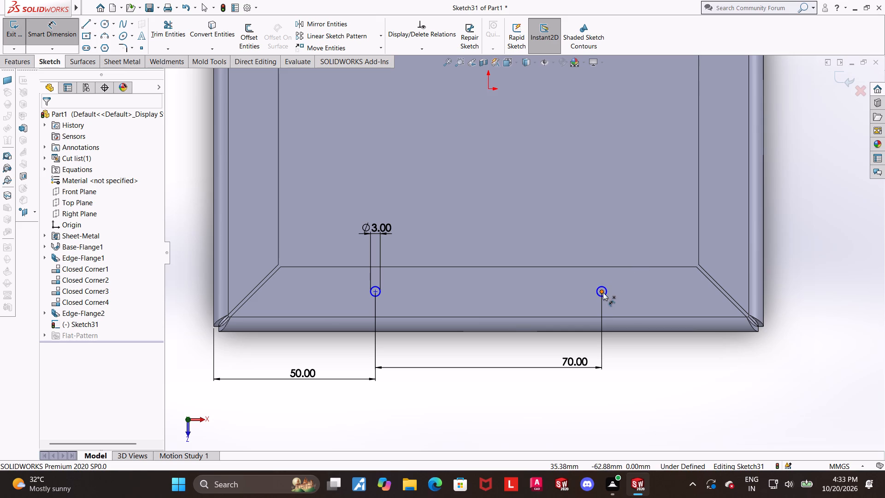
pyautogui.click(603, 292)
pyautogui.click(615, 268)
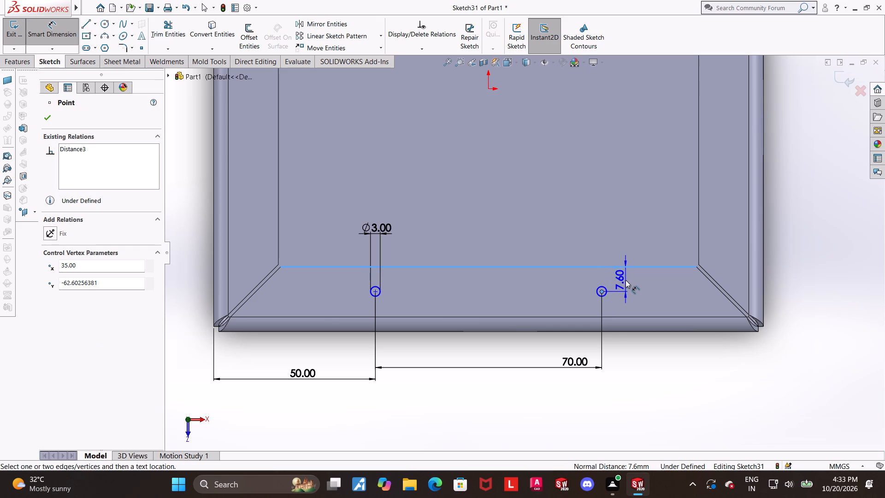
pyautogui.click(625, 280)
pyautogui.press('8')
pyautogui.press('Return')
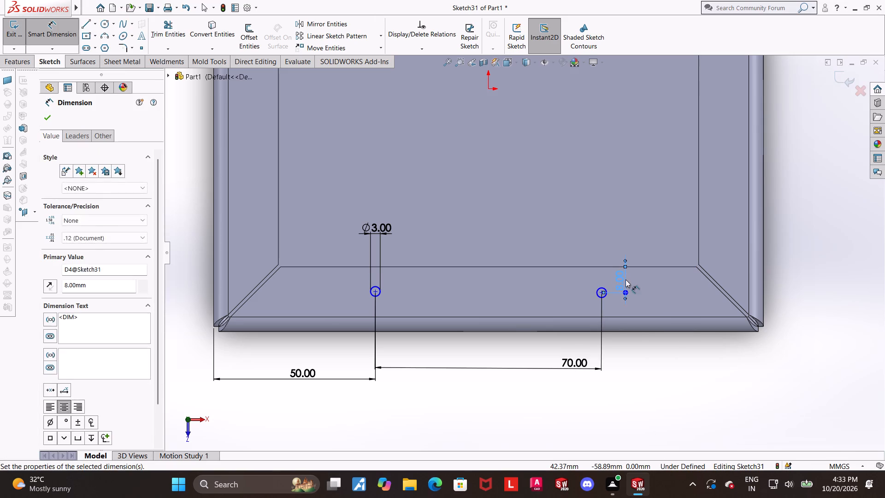
pyautogui.press('Escape')
pyautogui.click(675, 342)
# Add a horizontal relation between the centres of the two circles.
pyautogui.click(600, 292)
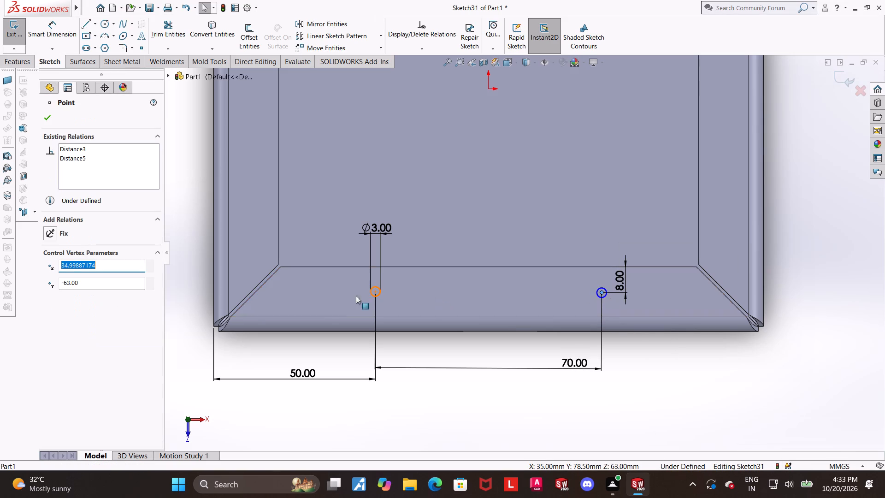
pyautogui.keyDown('ctrl'); pyautogui.click(375, 291); pyautogui.keyUp('ctrl')
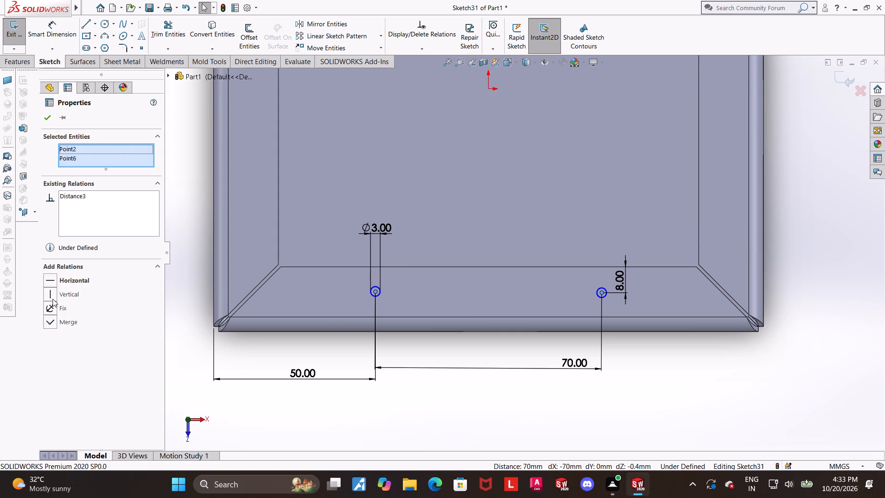
pyautogui.click(53, 283)
pyautogui.click(696, 384)
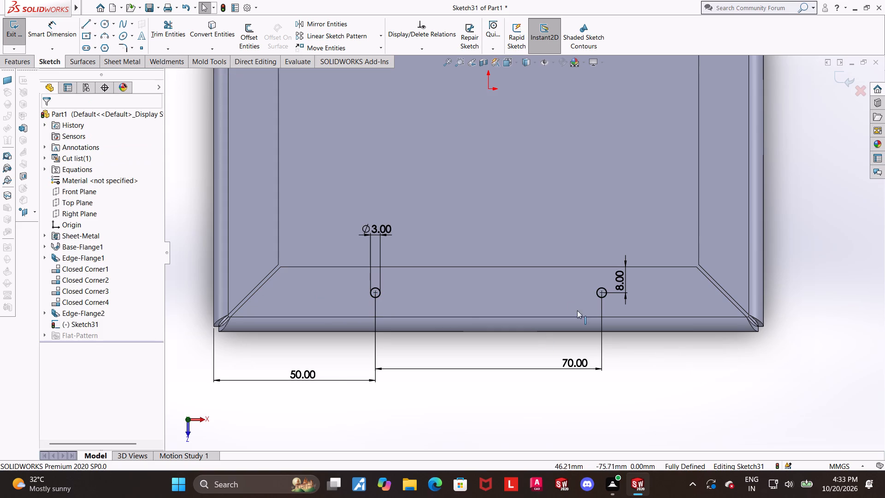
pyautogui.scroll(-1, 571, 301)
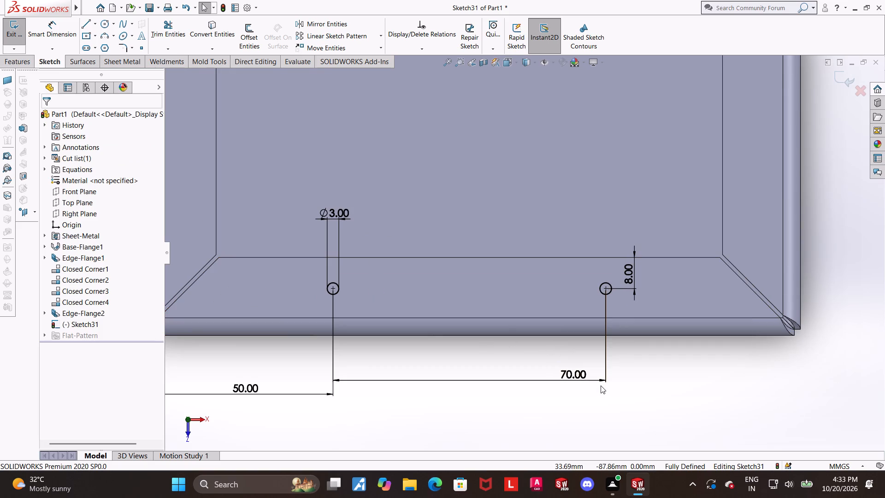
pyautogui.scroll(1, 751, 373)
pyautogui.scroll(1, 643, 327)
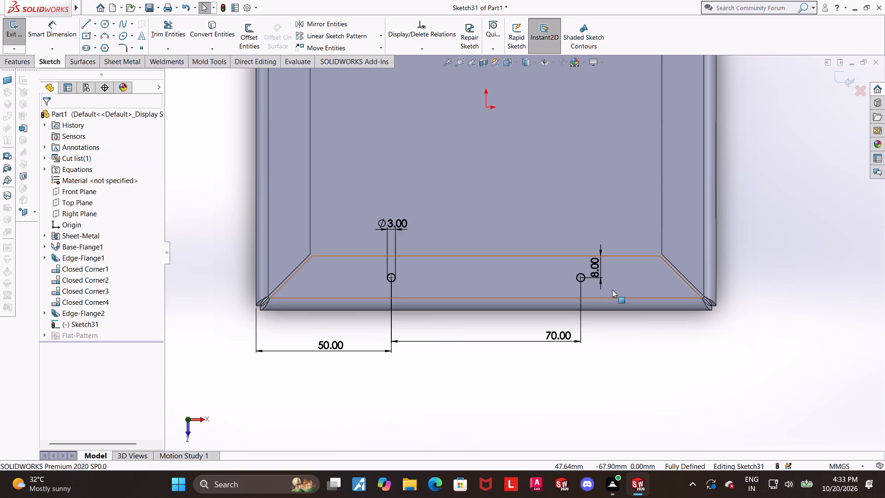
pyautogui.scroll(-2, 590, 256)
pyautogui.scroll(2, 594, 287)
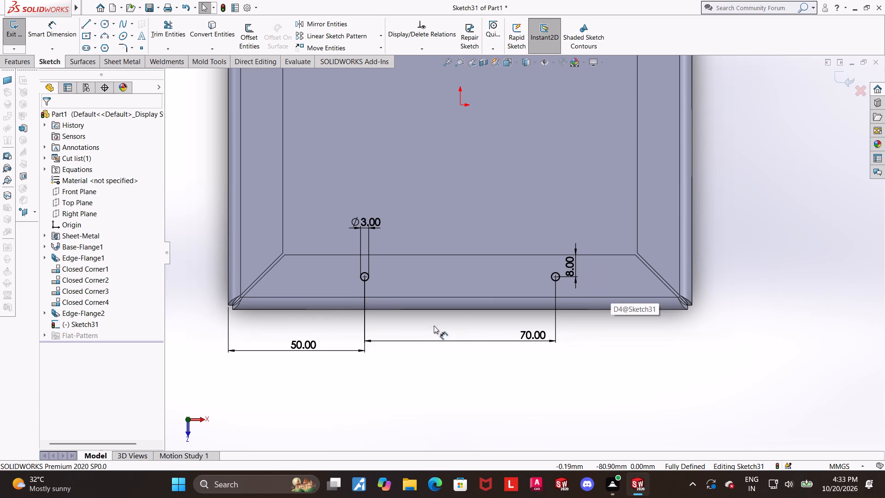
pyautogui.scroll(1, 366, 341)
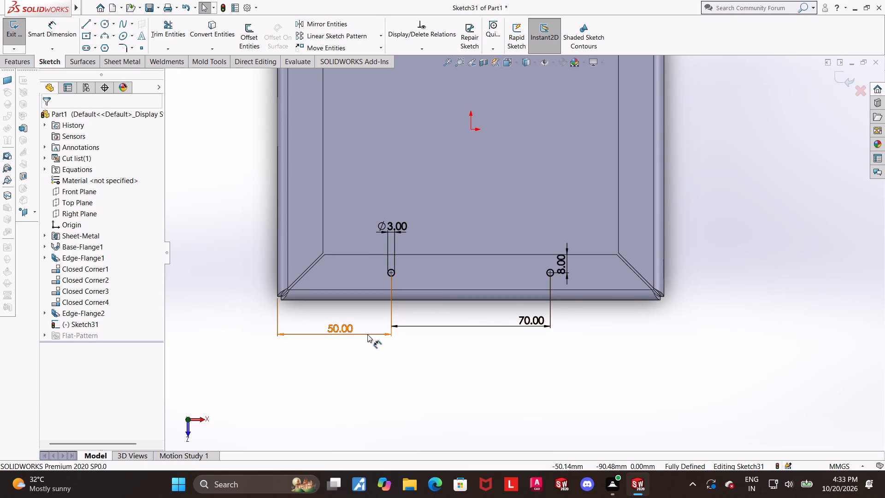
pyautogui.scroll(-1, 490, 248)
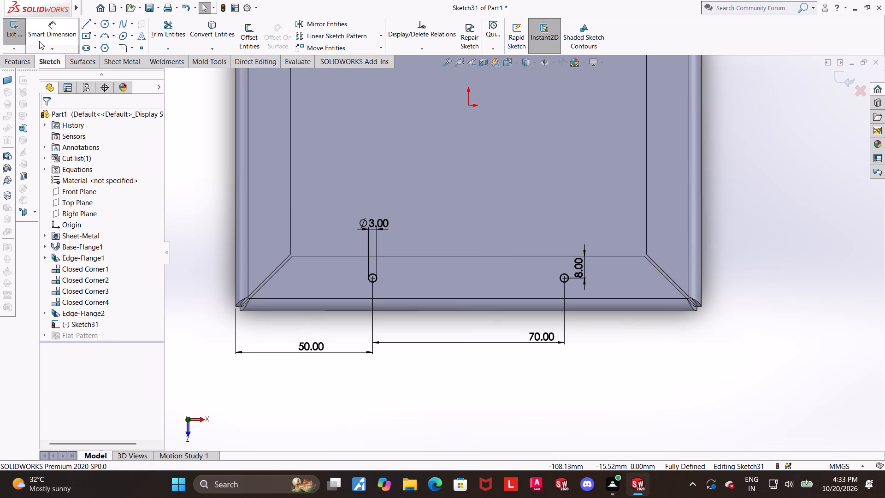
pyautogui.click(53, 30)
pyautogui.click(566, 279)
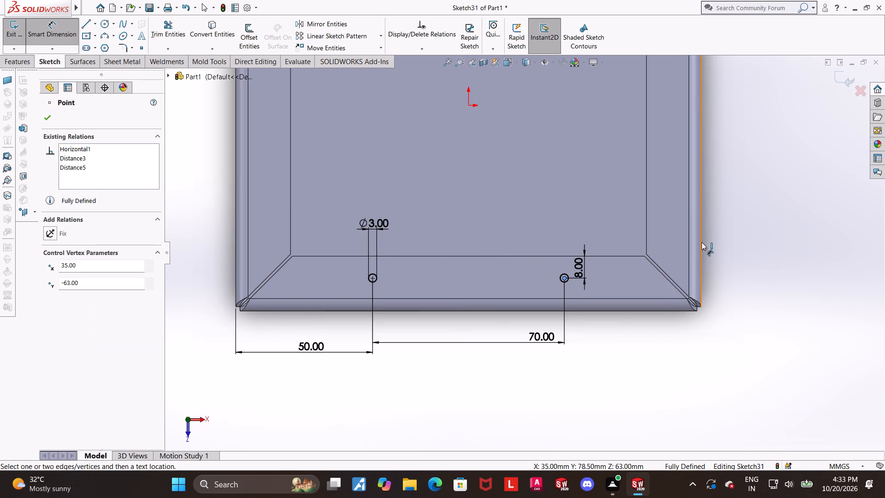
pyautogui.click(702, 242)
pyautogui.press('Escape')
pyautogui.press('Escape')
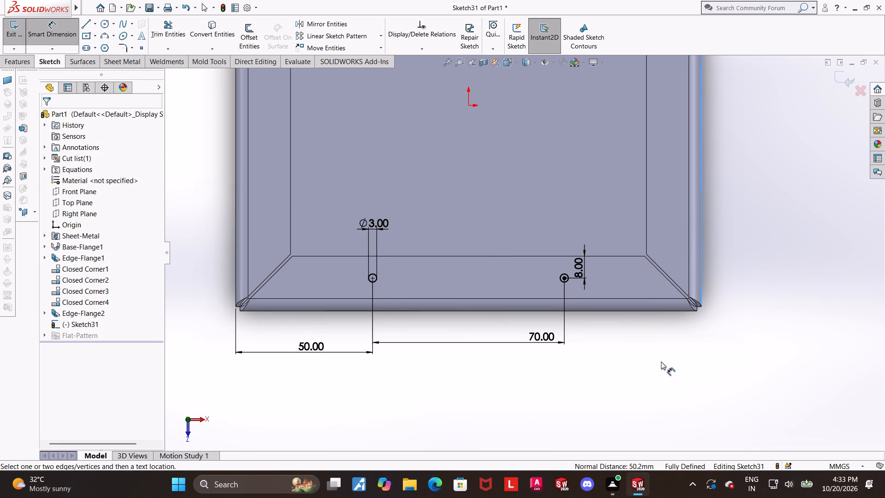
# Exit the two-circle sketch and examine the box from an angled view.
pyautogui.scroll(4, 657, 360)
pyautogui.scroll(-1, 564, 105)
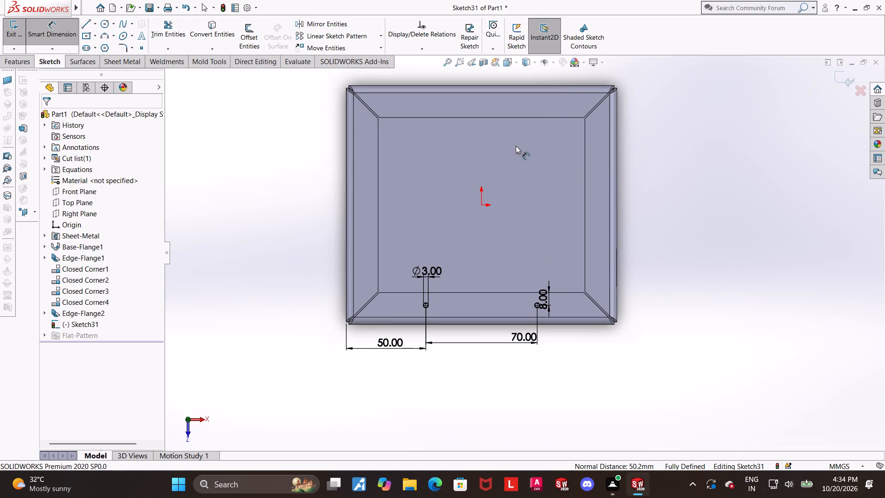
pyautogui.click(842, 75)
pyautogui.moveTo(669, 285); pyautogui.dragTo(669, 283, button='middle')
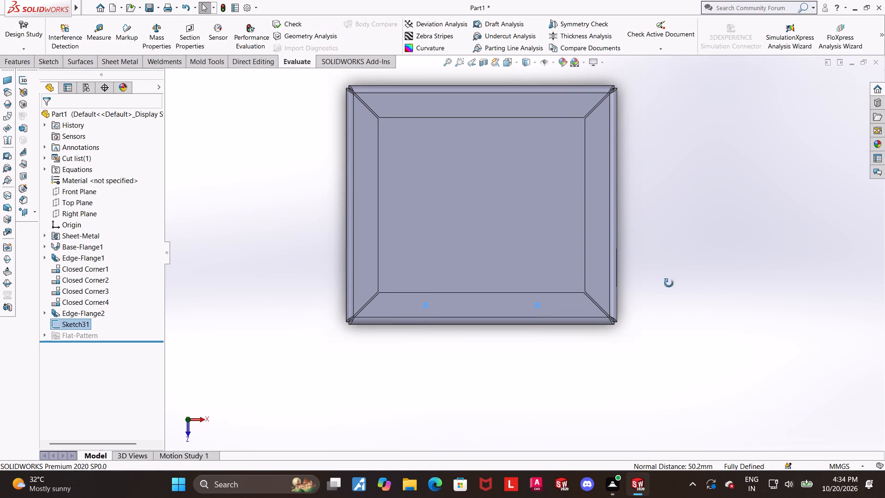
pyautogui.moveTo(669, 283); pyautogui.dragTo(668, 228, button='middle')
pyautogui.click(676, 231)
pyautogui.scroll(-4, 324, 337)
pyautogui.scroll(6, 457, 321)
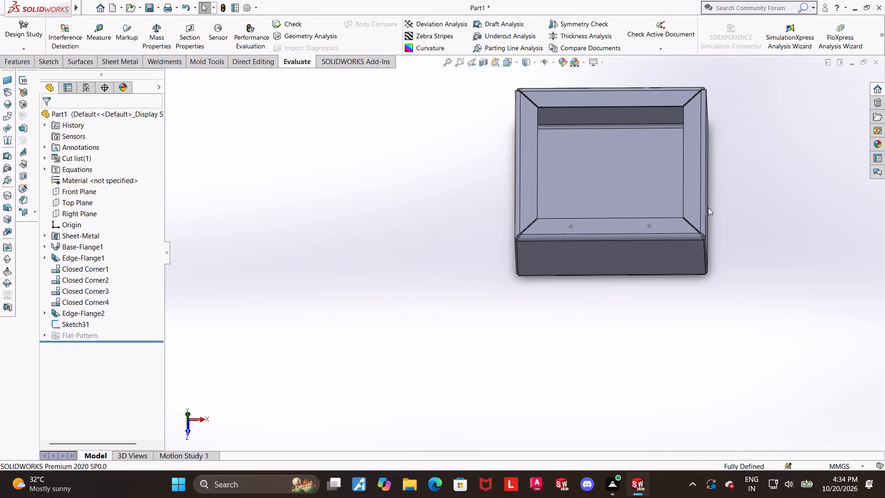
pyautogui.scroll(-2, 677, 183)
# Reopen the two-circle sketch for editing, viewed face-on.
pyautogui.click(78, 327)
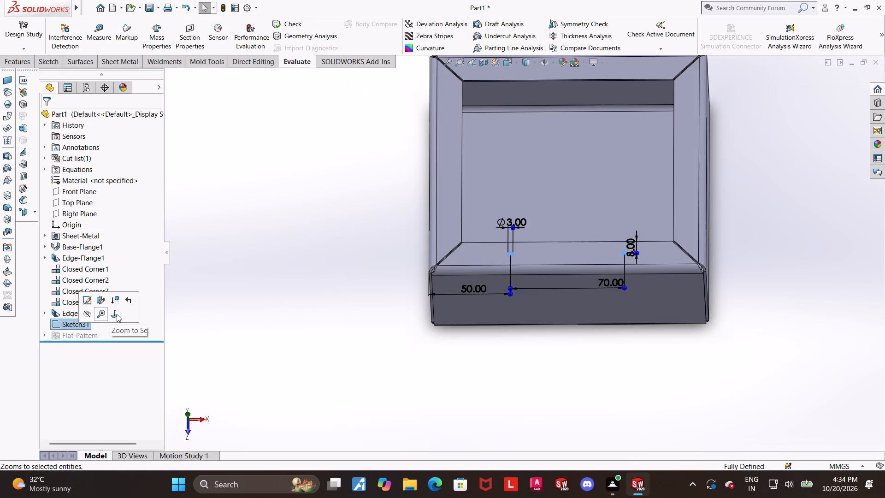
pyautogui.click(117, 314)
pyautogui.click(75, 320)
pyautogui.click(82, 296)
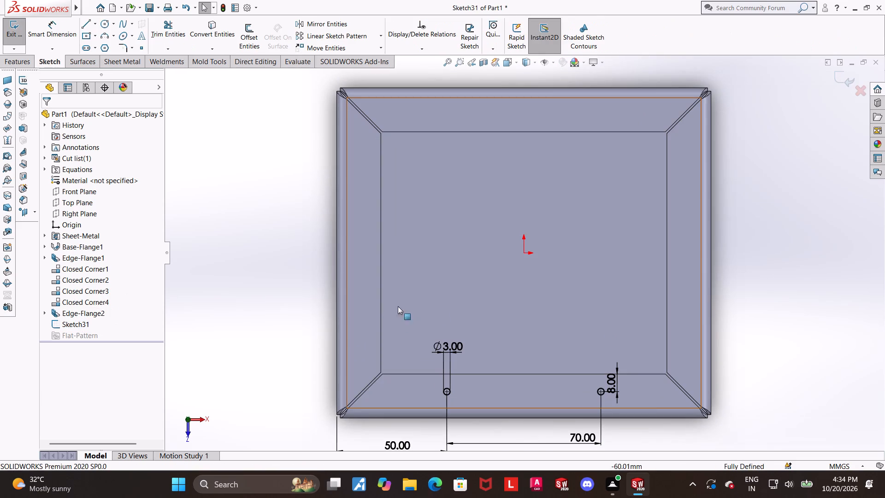
# Draw two circles level with each other on the opposite flange, each in line with one of the existing 3 mm circles.
pyautogui.scroll(-1, 558, 96)
pyautogui.scroll(2, 605, 203)
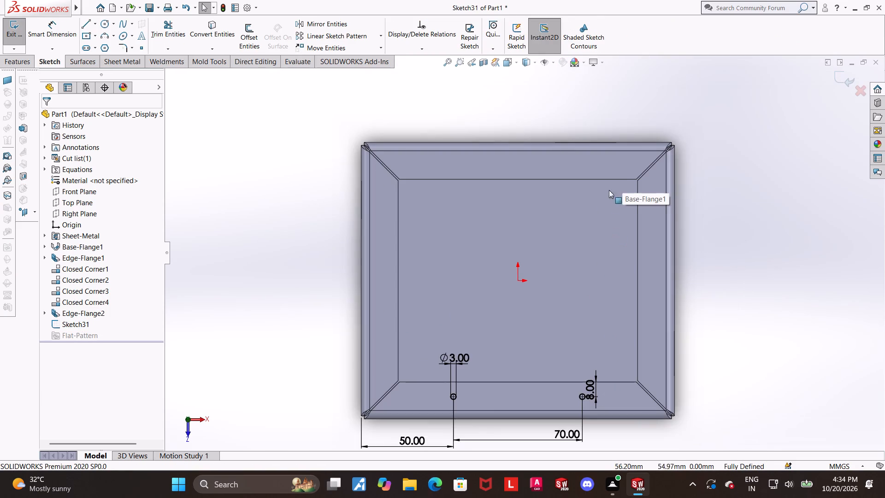
pyautogui.scroll(-1, 599, 196)
pyautogui.scroll(2, 591, 213)
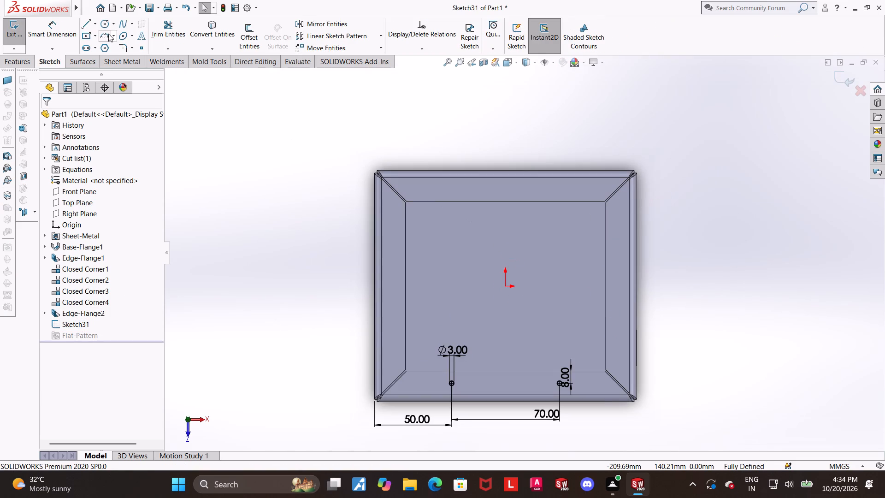
pyautogui.click(103, 27)
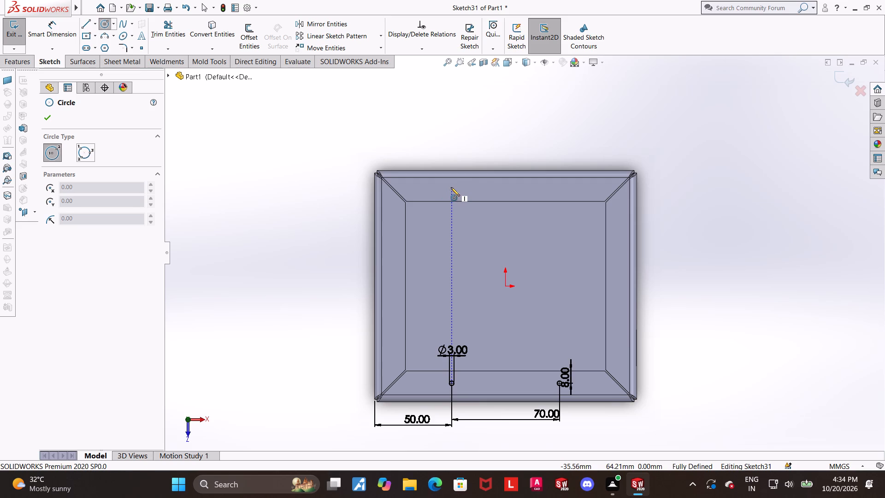
pyautogui.click(451, 187)
pyautogui.click(456, 187)
pyautogui.press('Escape')
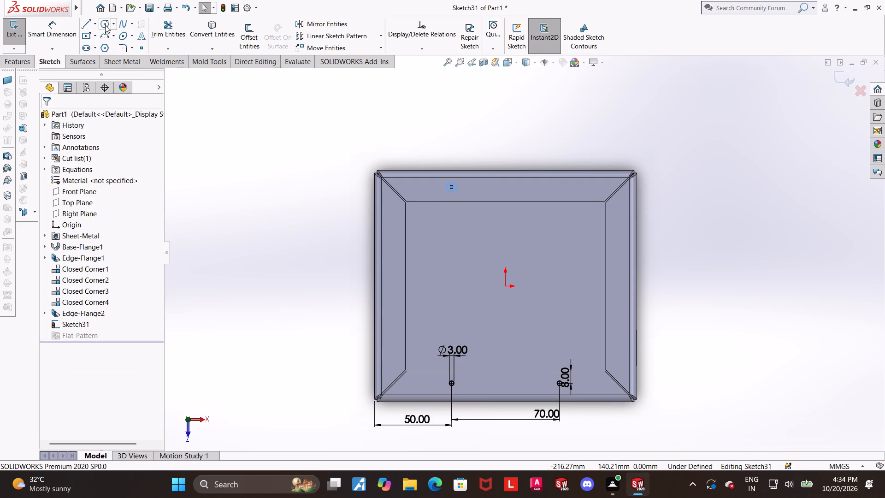
pyautogui.click(105, 24)
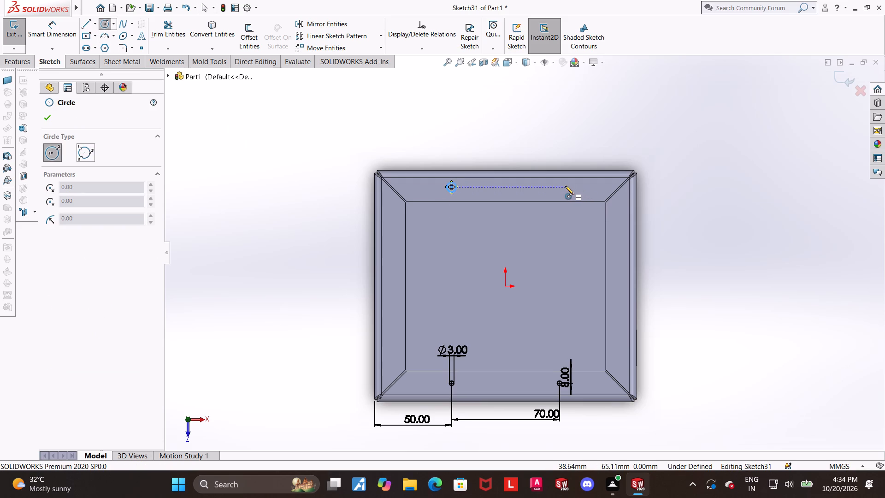
pyautogui.click(557, 187)
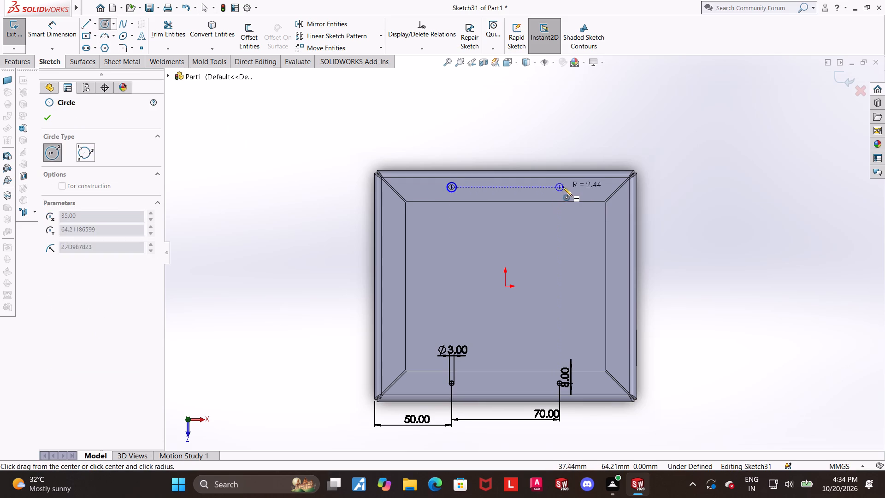
pyautogui.click(567, 187)
pyautogui.press('Escape')
pyautogui.press('Escape')
pyautogui.click(734, 262)
# Make both circles on the opposite flange equal to the 3 mm diameter circle.
pyautogui.scroll(-4, 587, 356)
pyautogui.scroll(3, 684, 338)
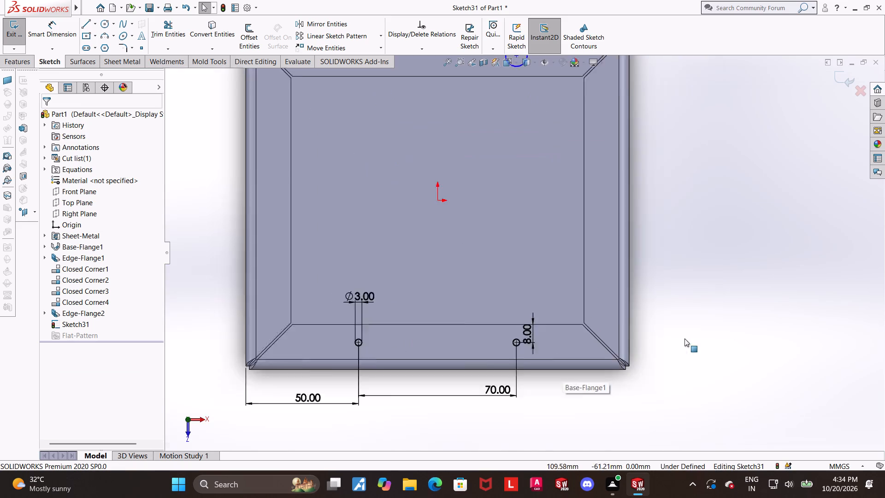
pyautogui.click(703, 332)
pyautogui.scroll(-3, 475, 306)
pyautogui.scroll(3, 381, 333)
pyautogui.scroll(-1, 397, 125)
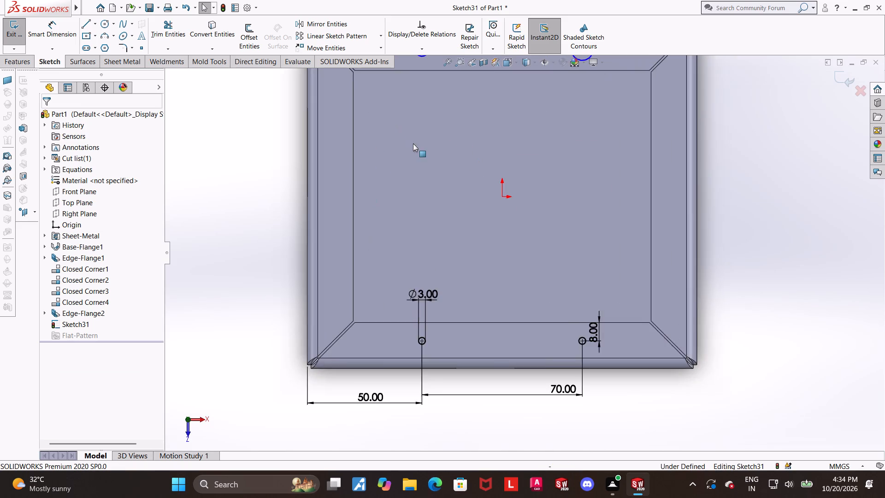
pyautogui.scroll(4, 413, 143)
pyautogui.scroll(-1, 489, 180)
pyautogui.scroll(-1, 525, 230)
pyautogui.press('Escape')
pyautogui.press('Escape')
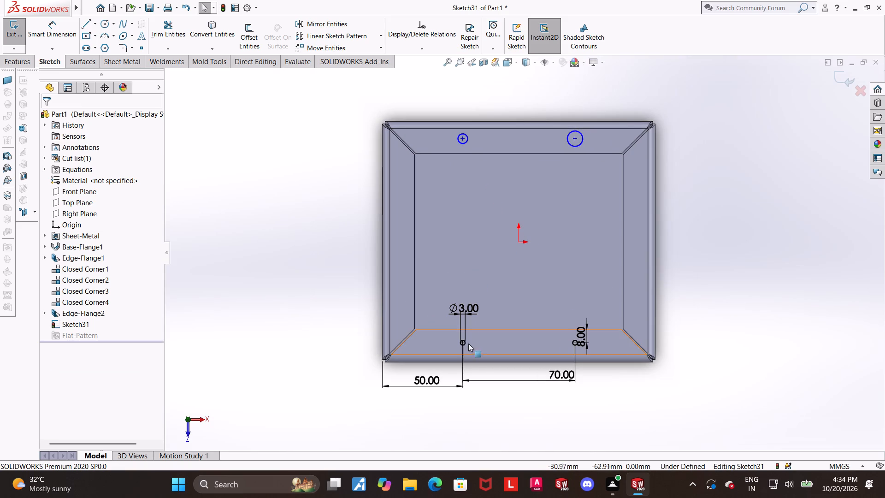
pyautogui.click(466, 344)
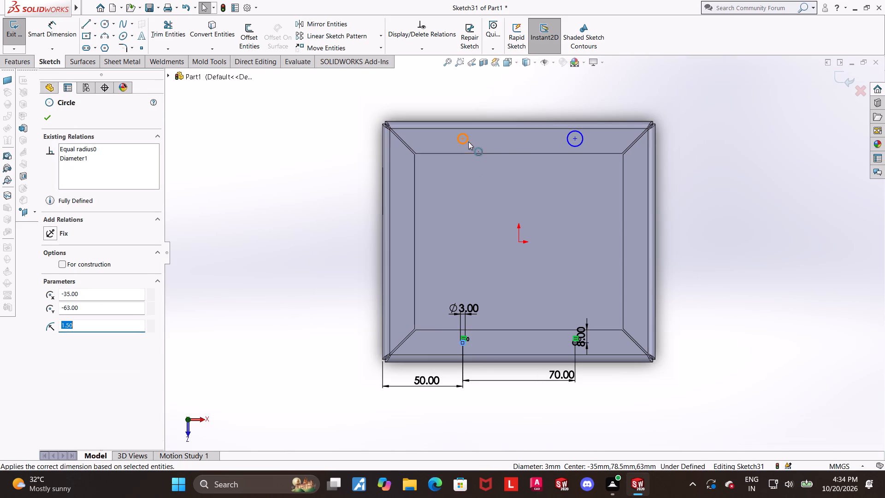
pyautogui.keyDown('ctrl'); pyautogui.click(468, 142); pyautogui.keyUp('ctrl')
pyautogui.keyDown('ctrl'); pyautogui.click(573, 144); pyautogui.keyUp('ctrl')
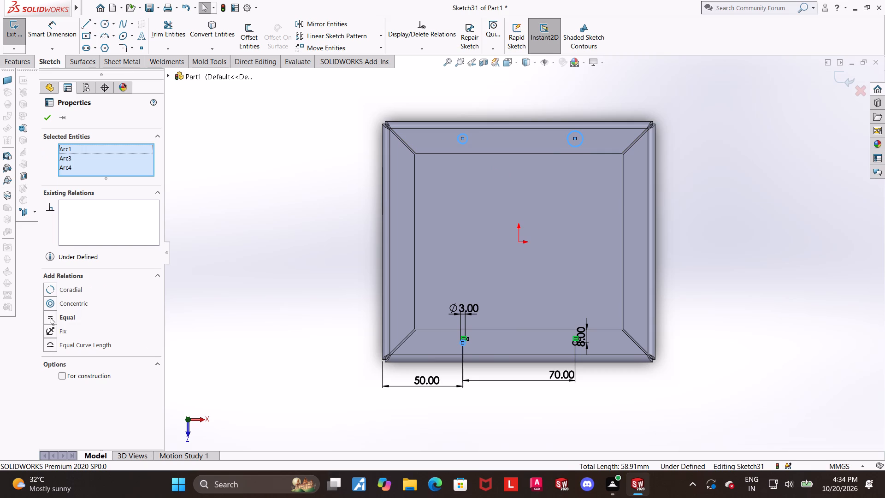
pyautogui.click(50, 317)
pyautogui.click(796, 292)
# Add a vertical relation between the first 3 mm circle's centre and the centre of its counterpart on the opposite flange.
pyautogui.scroll(-1, 520, 173)
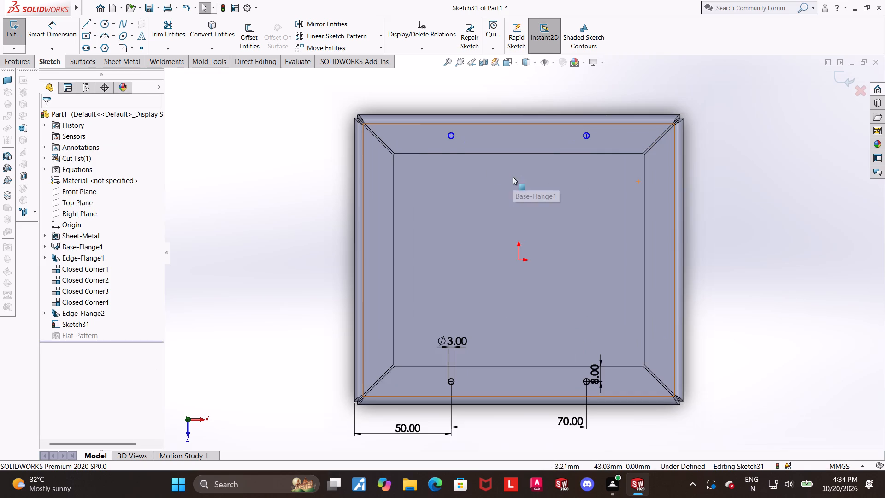
pyautogui.click(450, 134)
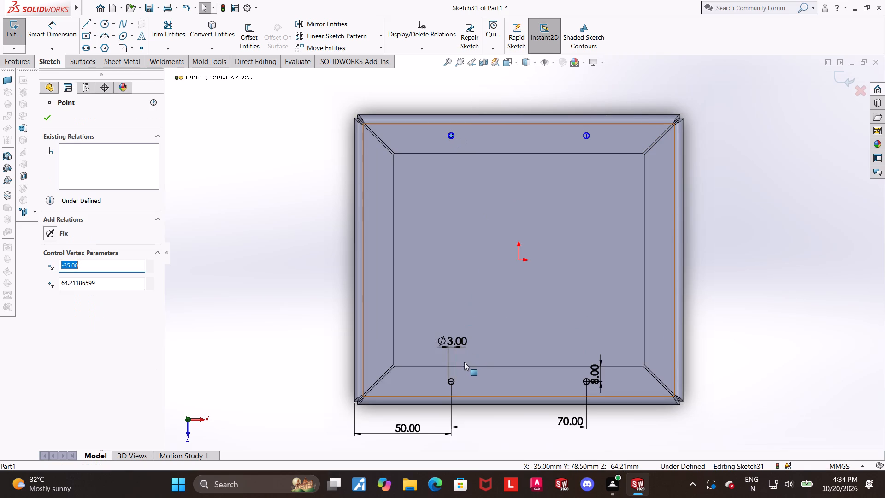
pyautogui.keyDown('ctrl'); pyautogui.click(452, 381); pyautogui.keyUp('ctrl')
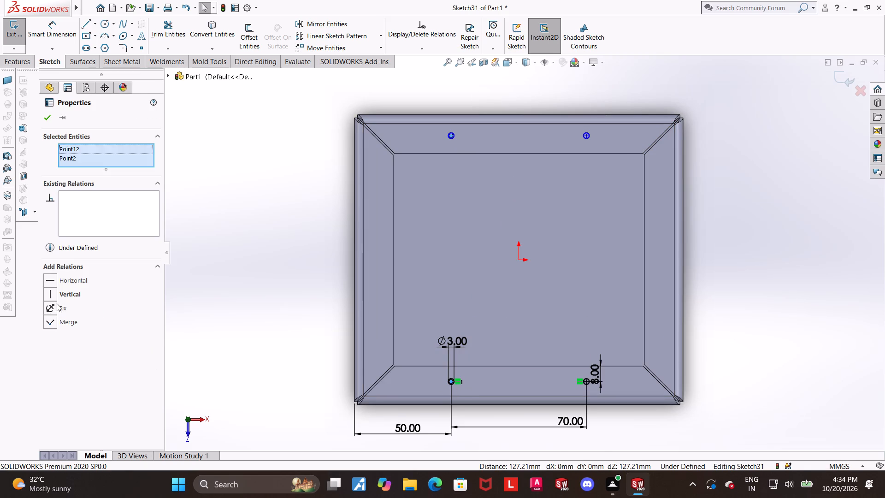
pyautogui.click(53, 298)
pyautogui.click(785, 224)
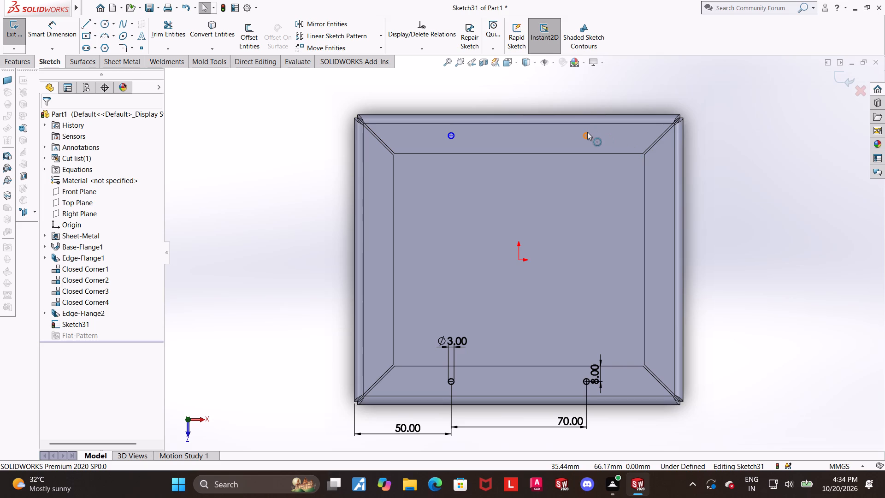
# Add a vertical relation between the second 3 mm circle's centre and the centre of its counterpart on the opposite flange.
pyautogui.click(587, 135)
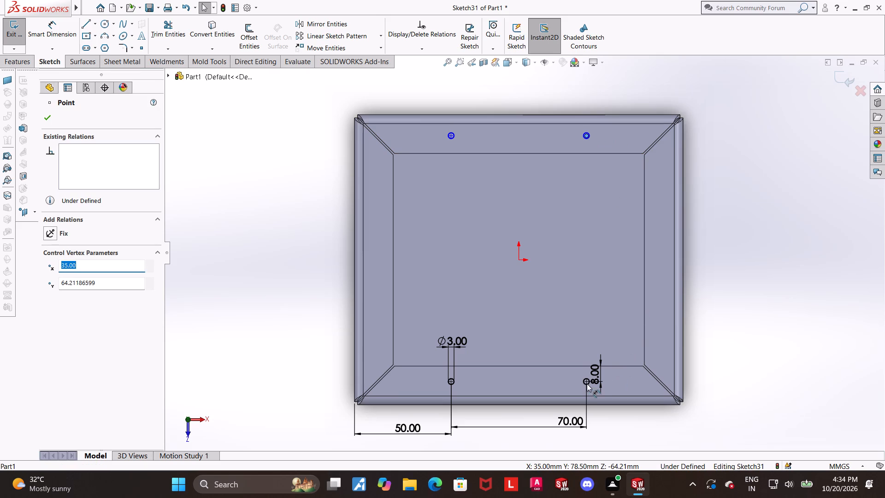
pyautogui.keyDown('ctrl'); pyautogui.click(585, 381); pyautogui.keyUp('ctrl')
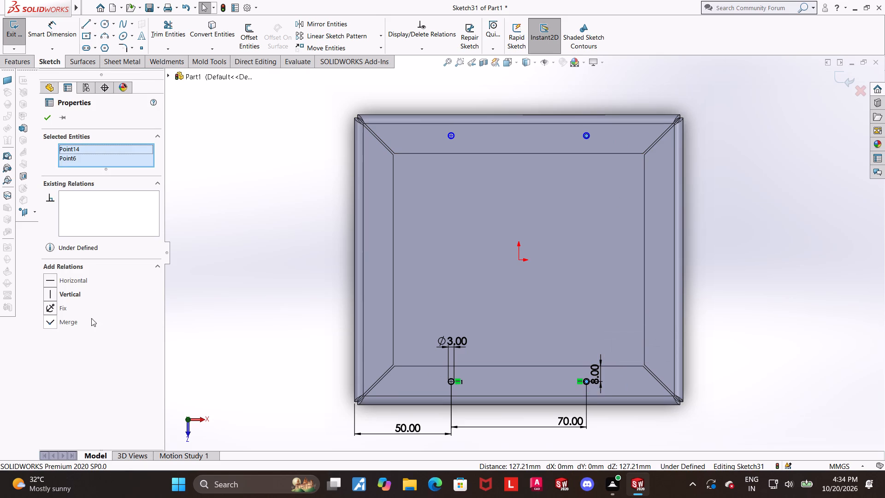
pyautogui.click(57, 296)
pyautogui.click(795, 243)
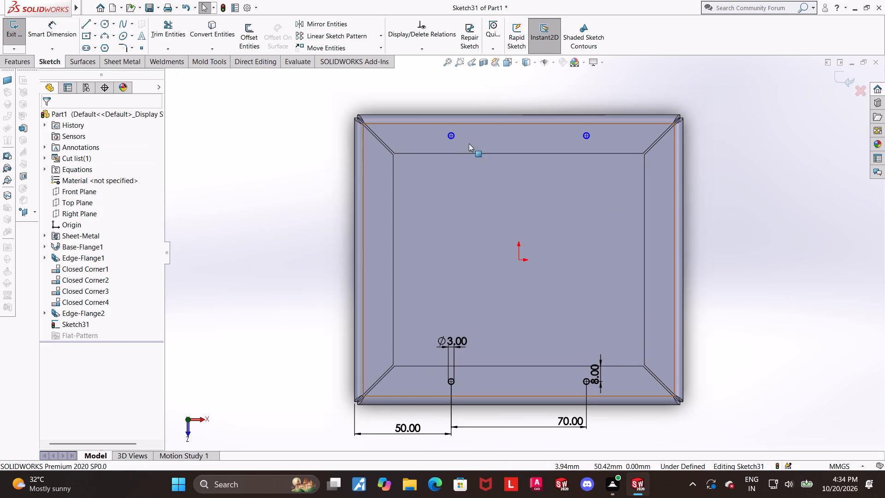
# Add a horizontal relation between the centres of the two circles on the opposite flange.
pyautogui.click(450, 135)
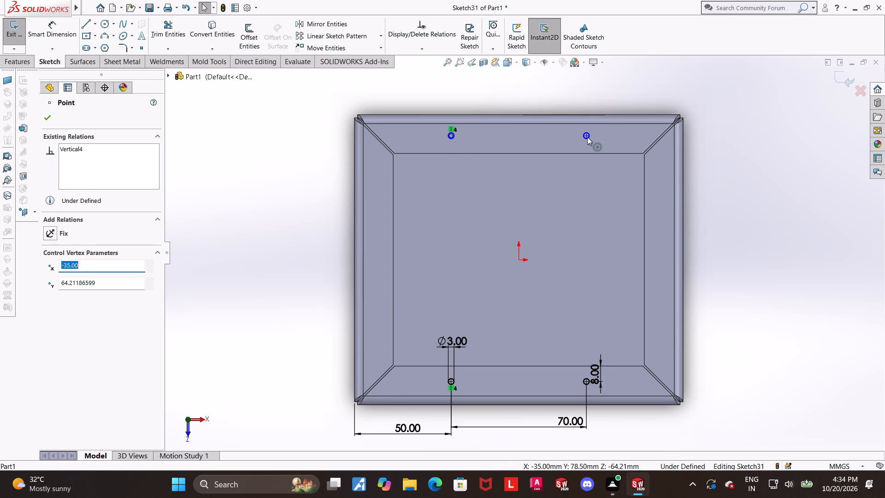
pyautogui.keyDown('ctrl'); pyautogui.click(587, 136); pyautogui.keyUp('ctrl')
pyautogui.click(53, 282)
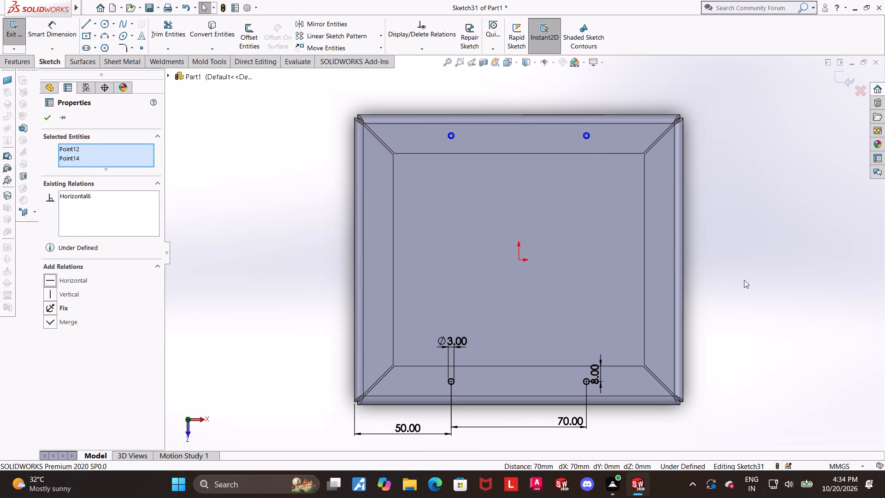
pyautogui.click(744, 280)
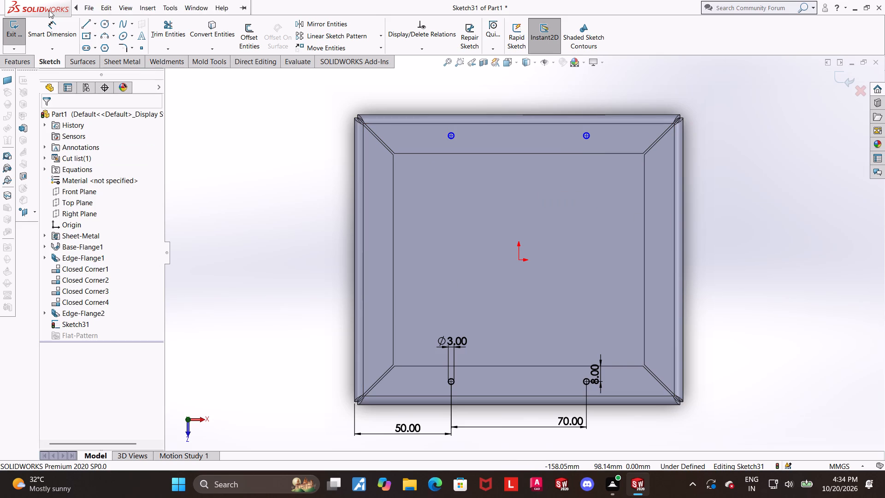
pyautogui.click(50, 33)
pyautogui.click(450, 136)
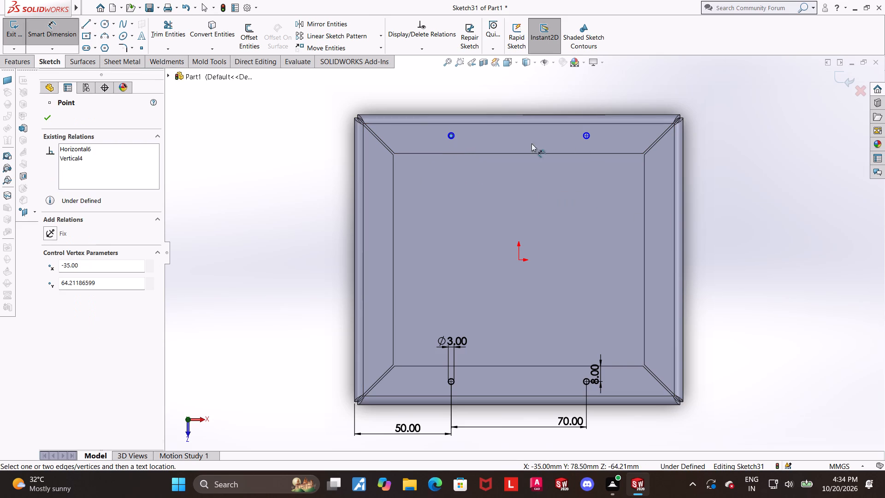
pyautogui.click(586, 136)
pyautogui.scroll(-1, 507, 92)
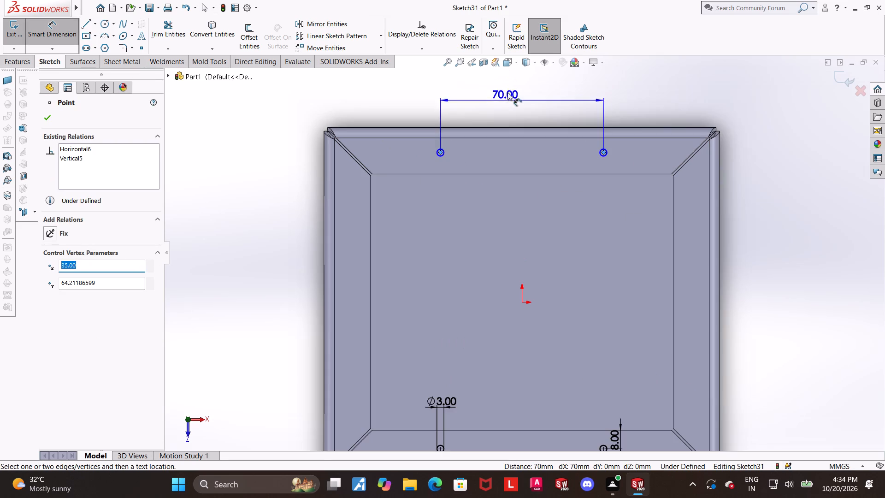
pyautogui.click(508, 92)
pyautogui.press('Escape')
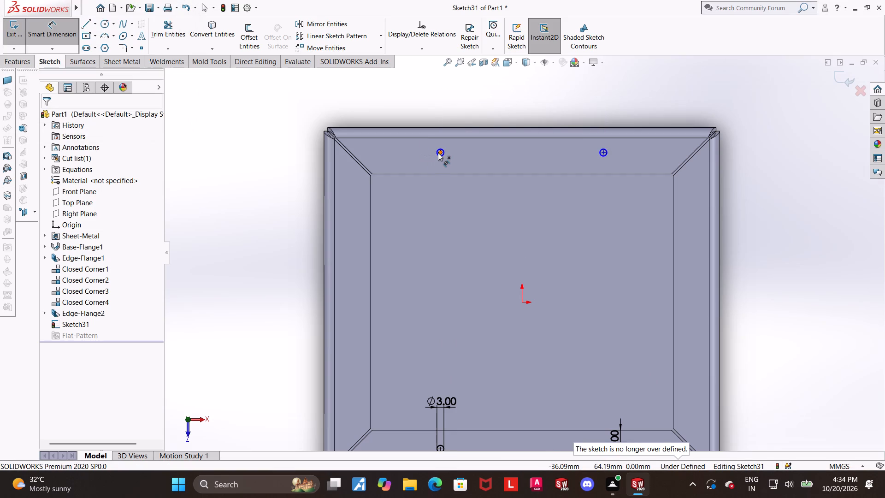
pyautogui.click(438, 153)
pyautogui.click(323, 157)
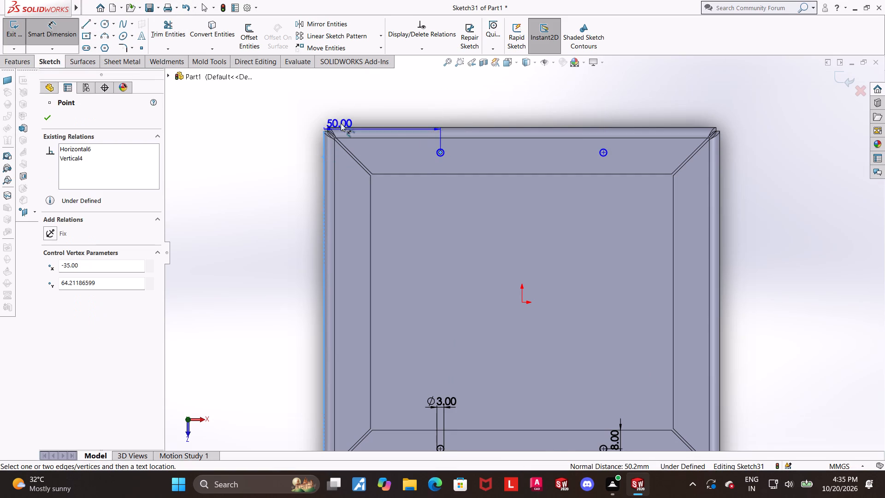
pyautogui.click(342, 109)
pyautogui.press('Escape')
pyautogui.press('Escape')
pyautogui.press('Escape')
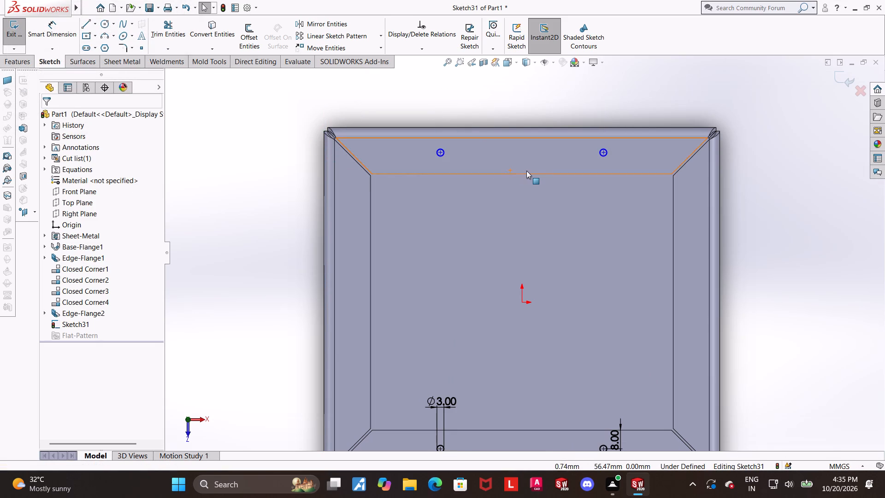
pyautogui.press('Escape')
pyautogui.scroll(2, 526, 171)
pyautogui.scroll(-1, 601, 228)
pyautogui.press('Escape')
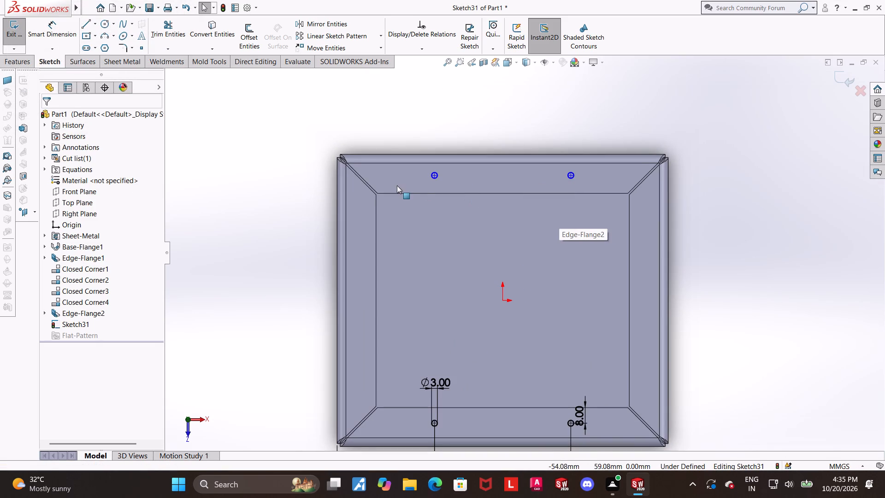
# Dimension the first circle's centre on the opposite flange 8 mm from that flange's inner edge, and exit the sketch.
pyautogui.click(56, 30)
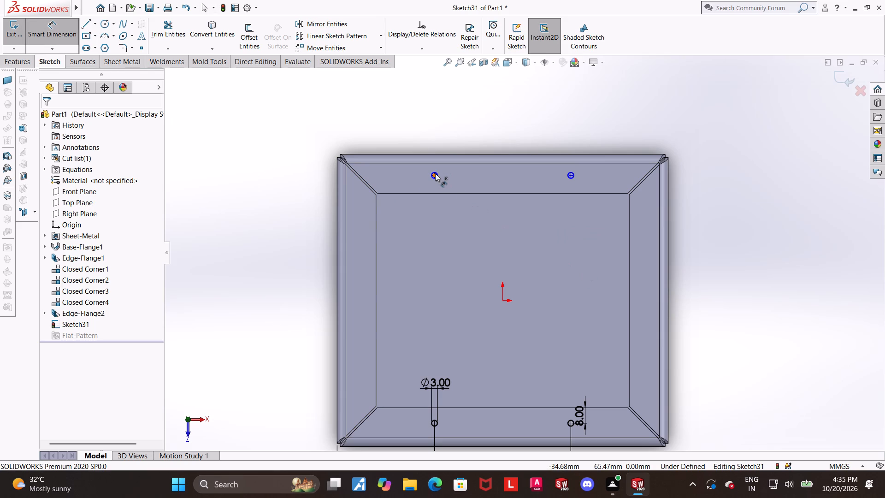
pyautogui.click(435, 173)
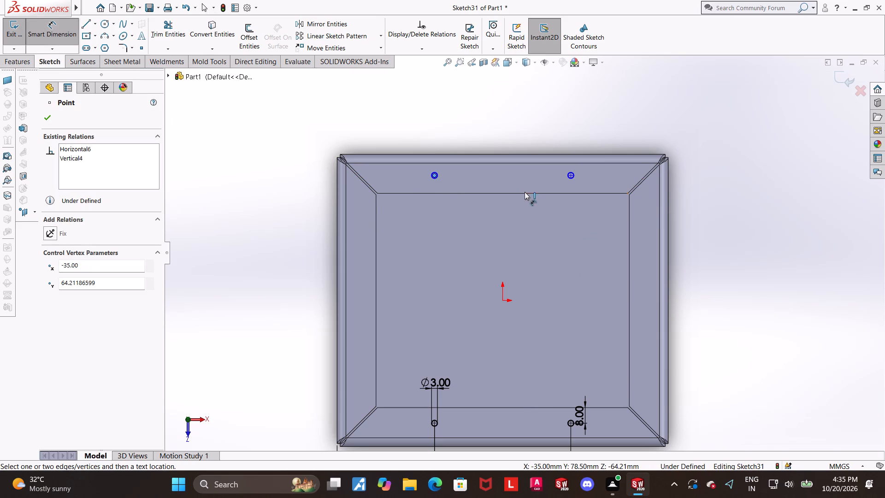
pyautogui.click(524, 192)
pyautogui.click(525, 186)
pyautogui.press('8')
pyautogui.press('Return')
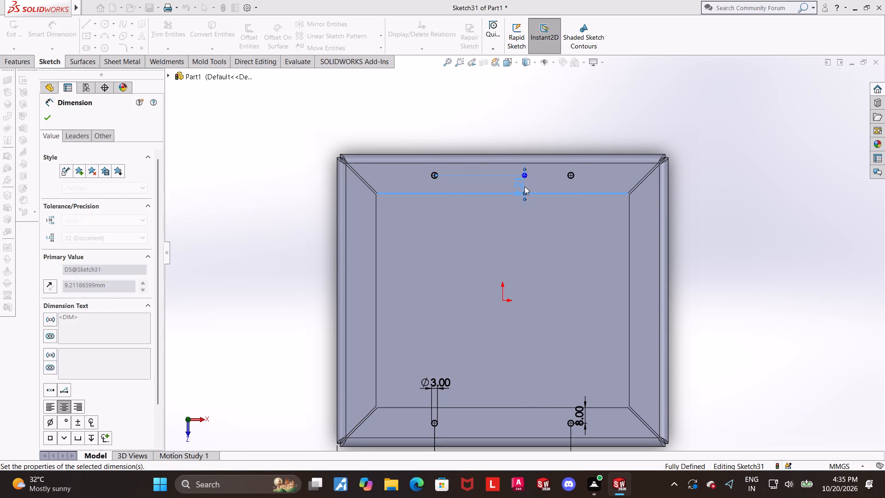
pyautogui.press('Escape')
pyautogui.moveTo(790, 274); pyautogui.dragTo(789, 265)
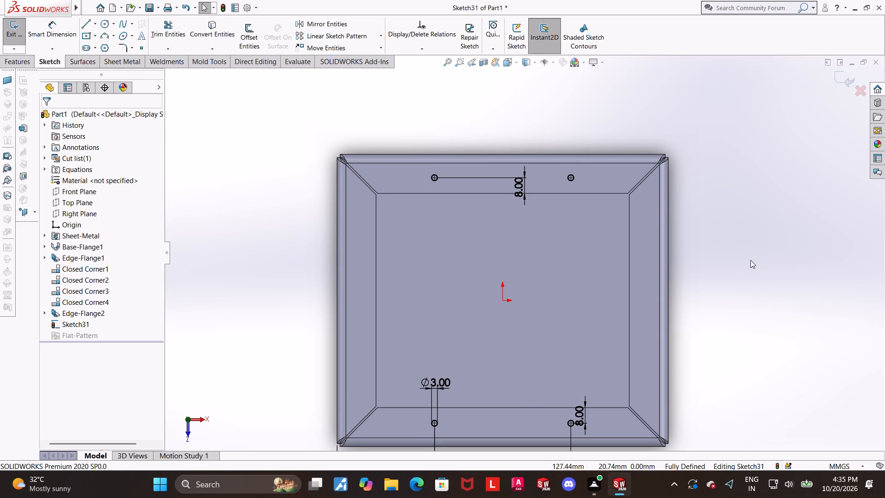
pyautogui.scroll(1, 737, 264)
pyautogui.scroll(1, 636, 317)
pyautogui.scroll(-2, 558, 378)
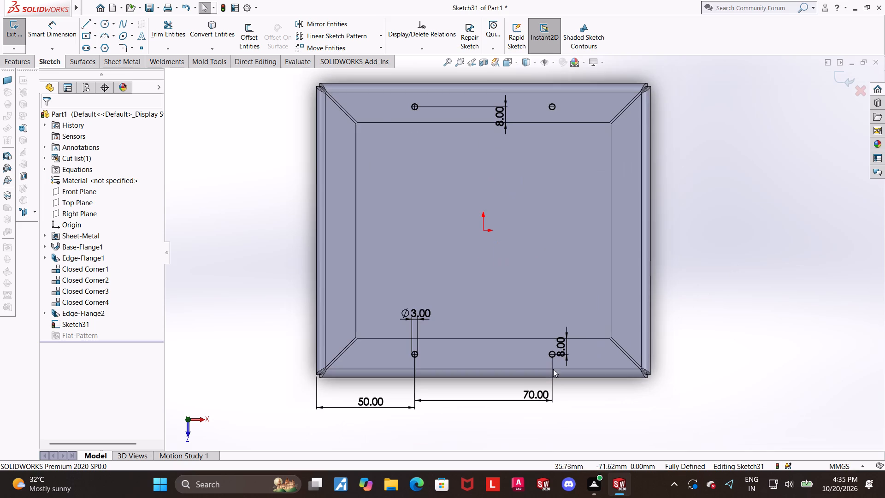
pyautogui.click(836, 75)
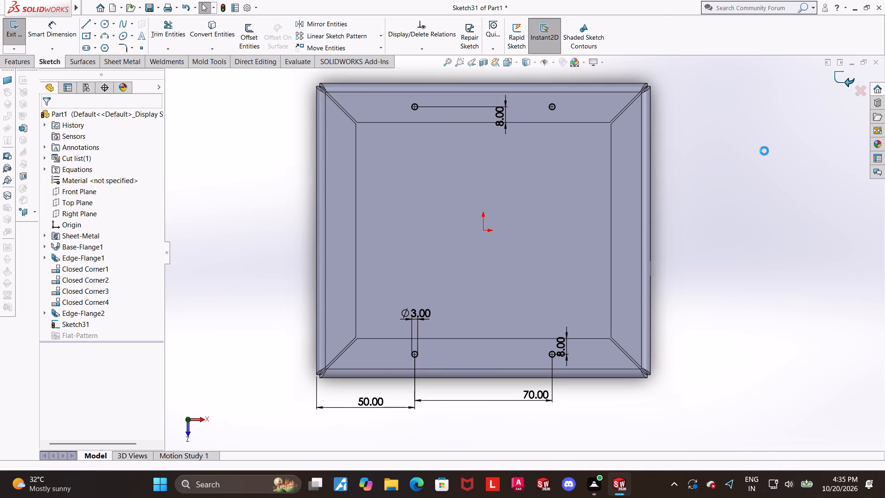
# Cut the four 3 mm circles through the flanges with a blind Extruded Cut linked to the sheet thickness.
pyautogui.scroll(1, 696, 236)
pyautogui.moveTo(667, 261); pyautogui.dragTo(668, 215, button='middle')
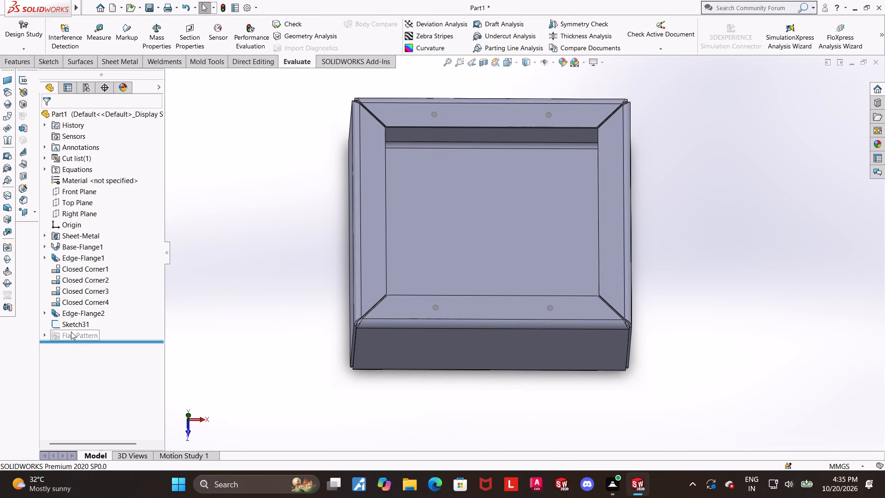
pyautogui.click(71, 325)
pyautogui.click(112, 60)
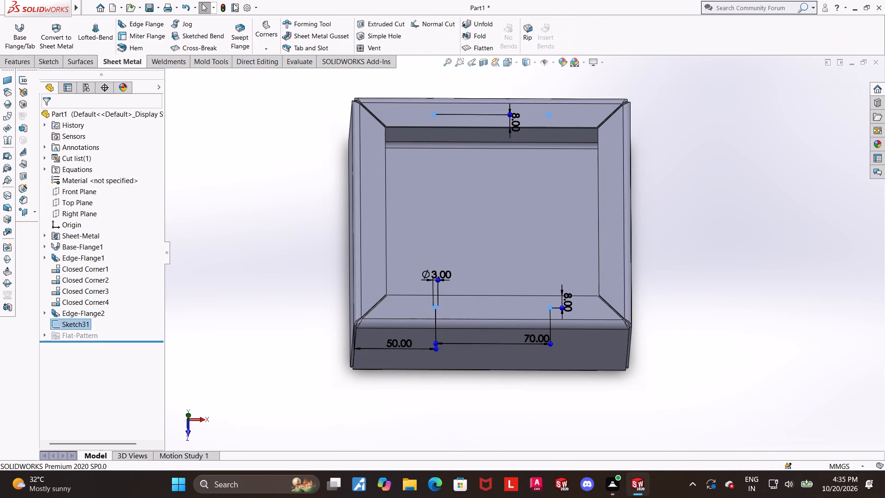
pyautogui.click(372, 25)
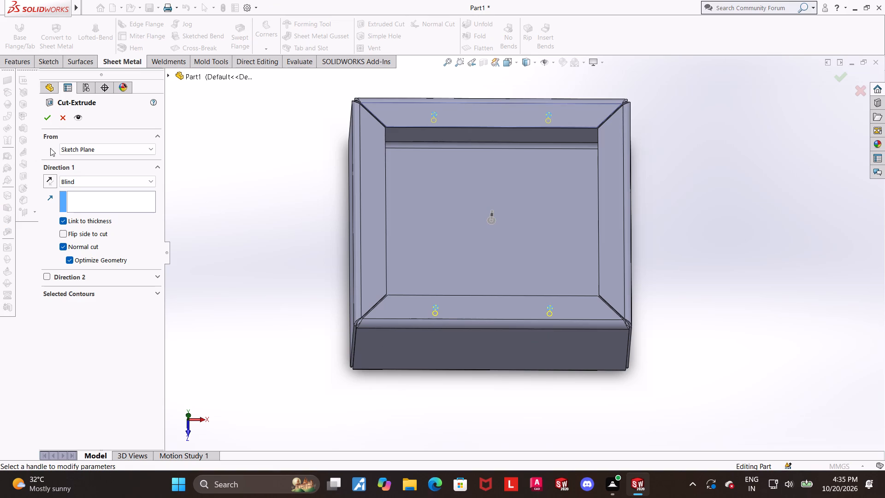
pyautogui.click(47, 123)
pyautogui.click(194, 217)
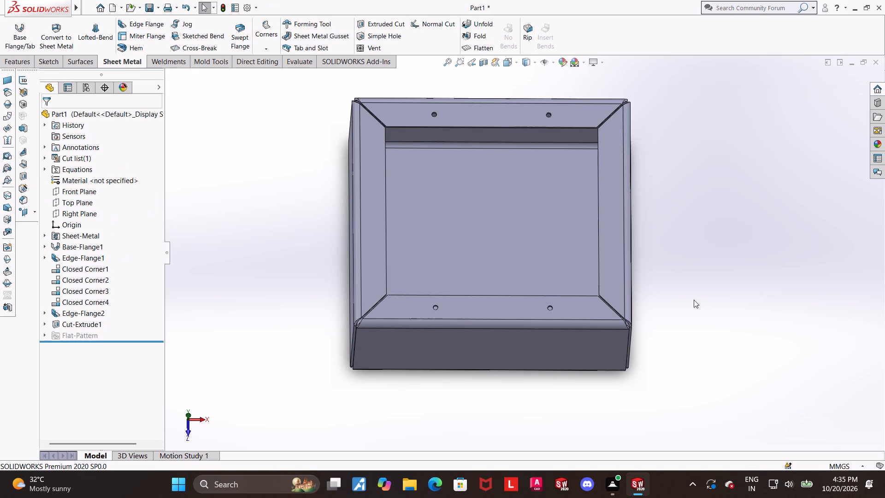
# Examine the cut holes, flanges and corners of the box from several angles.
pyautogui.moveTo(694, 300); pyautogui.dragTo(578, 285, button='middle')
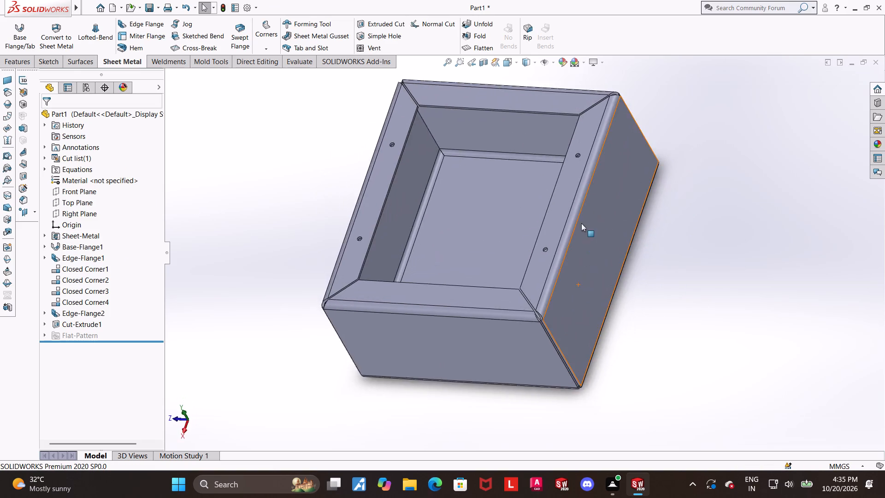
pyautogui.scroll(-4, 581, 223)
pyautogui.scroll(4, 570, 224)
pyautogui.scroll(-4, 569, 241)
pyautogui.moveTo(557, 243); pyautogui.dragTo(544, 241, button='middle')
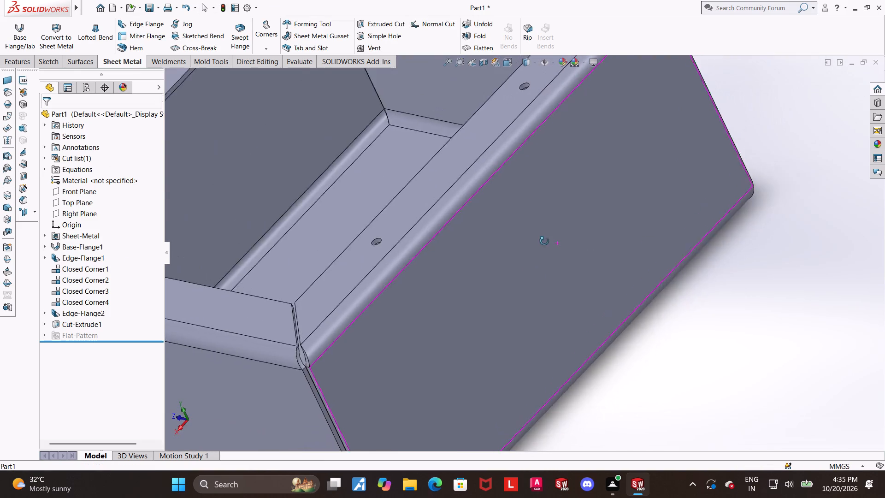
pyautogui.moveTo(544, 241); pyautogui.dragTo(561, 246, button='middle')
pyautogui.scroll(5, 561, 246)
pyautogui.scroll(-3, 369, 217)
pyautogui.moveTo(348, 241); pyautogui.dragTo(331, 173, button='middle')
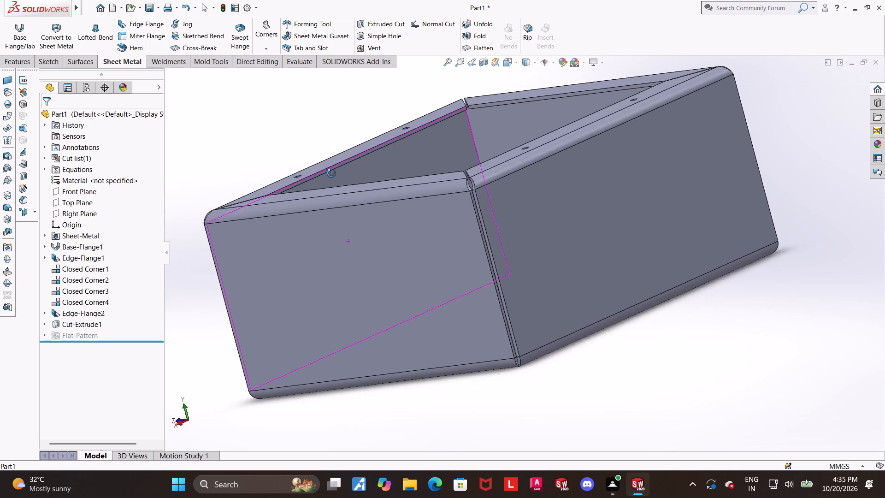
pyautogui.moveTo(331, 173); pyautogui.dragTo(425, 308, button='middle')
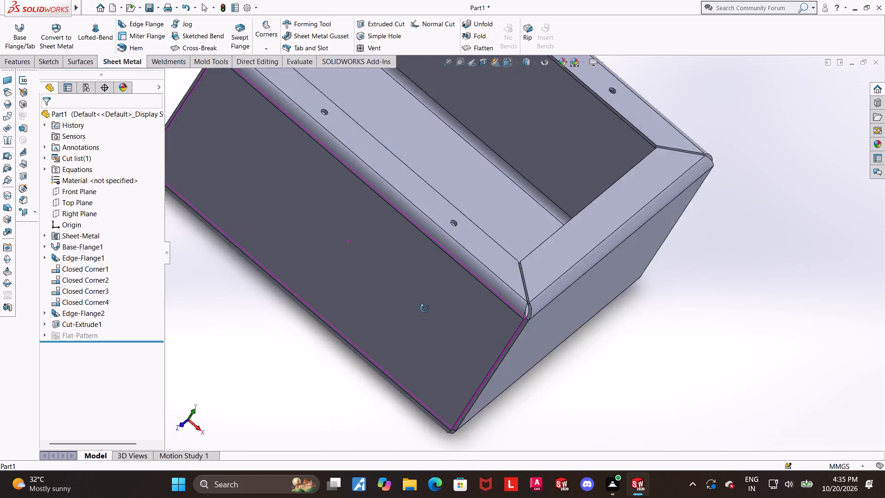
pyautogui.moveTo(425, 308); pyautogui.dragTo(412, 273, button='middle')
pyautogui.scroll(3, 430, 276)
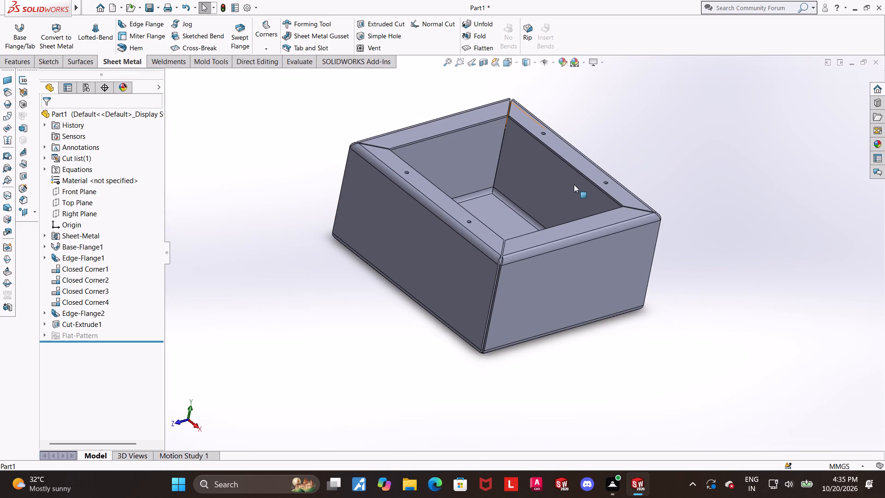
pyautogui.scroll(-3, 584, 184)
pyautogui.click(791, 318)
pyautogui.scroll(1, 765, 318)
pyautogui.scroll(-1, 676, 313)
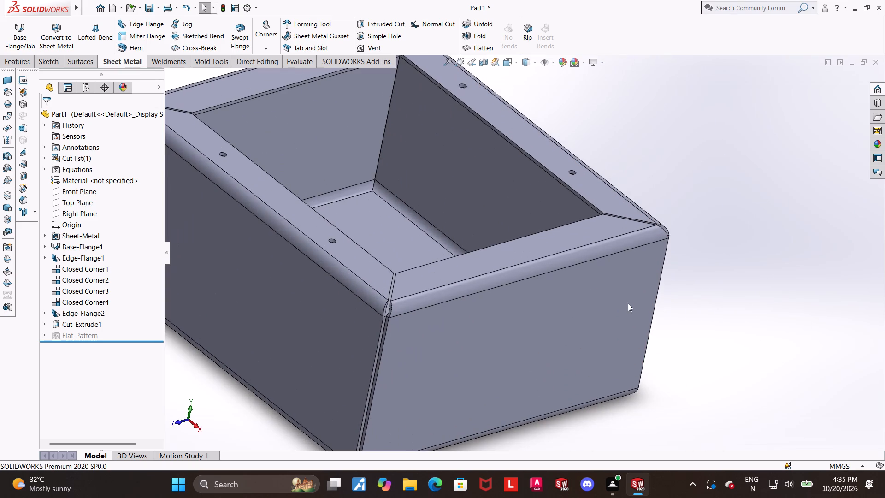
# Start a new sketch on one of the two flanges without holes, viewed face-on.
pyautogui.moveTo(626, 303); pyautogui.dragTo(604, 309, button='middle')
pyautogui.click(397, 277)
pyautogui.click(436, 253)
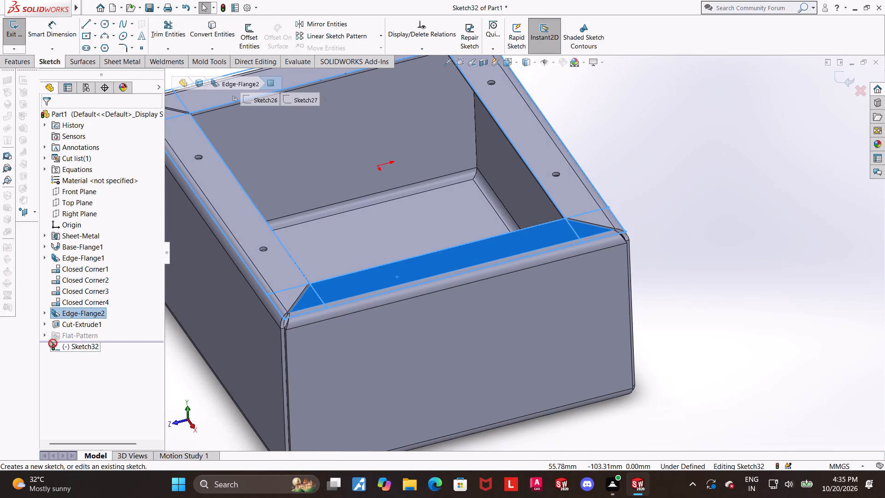
pyautogui.click(89, 346)
pyautogui.click(111, 338)
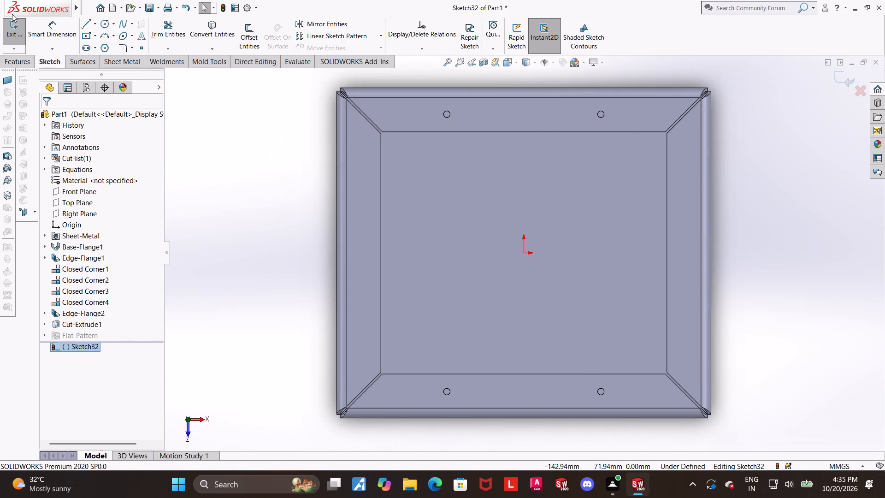
# Draw a circle near the upper end of the hole-free flange on the negative X side and set its diameter to 3 mm.
pyautogui.click(108, 24)
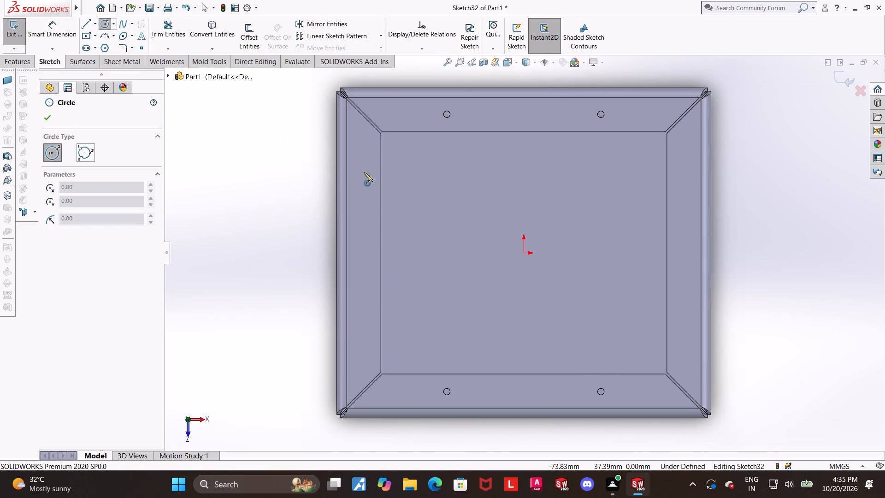
pyautogui.click(363, 173)
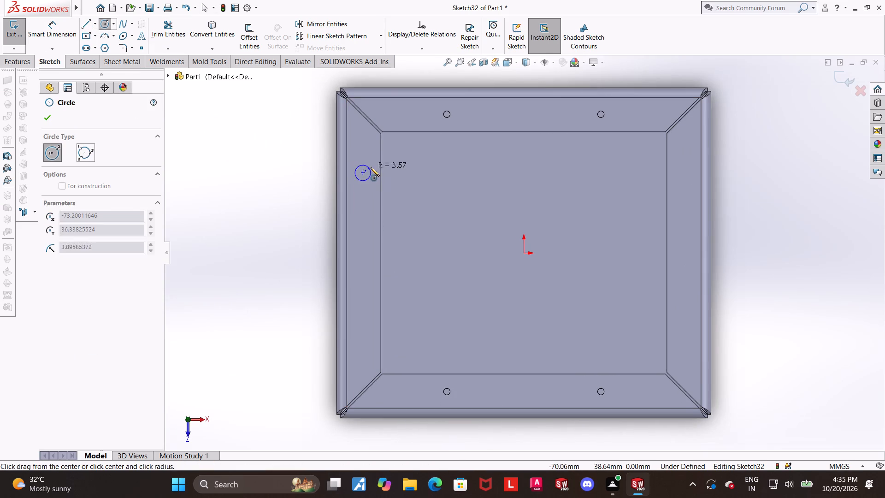
pyautogui.click(371, 167)
pyautogui.press('Escape')
pyautogui.click(56, 29)
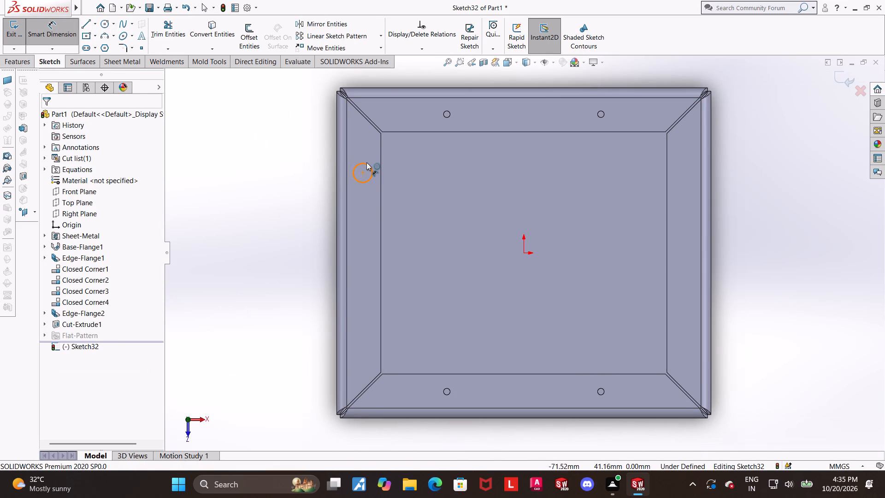
pyautogui.click(366, 162)
pyautogui.click(367, 154)
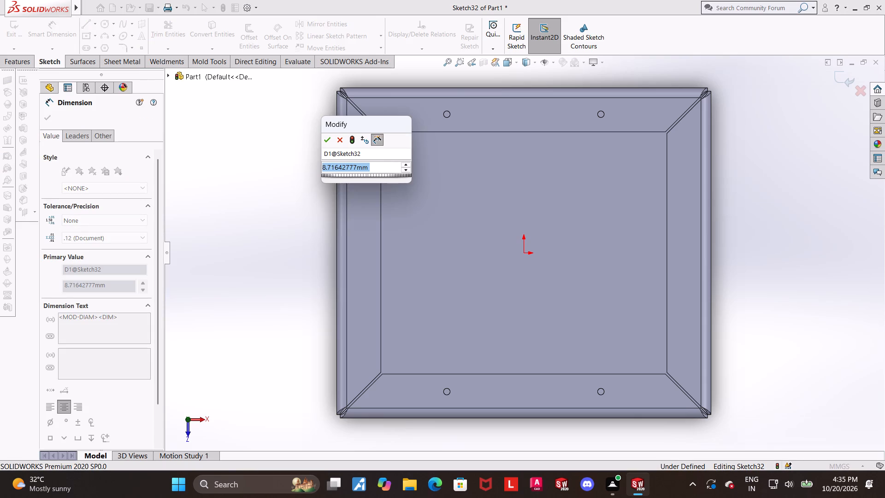
pyautogui.press('3')
pyautogui.press('Return')
pyautogui.press('Escape')
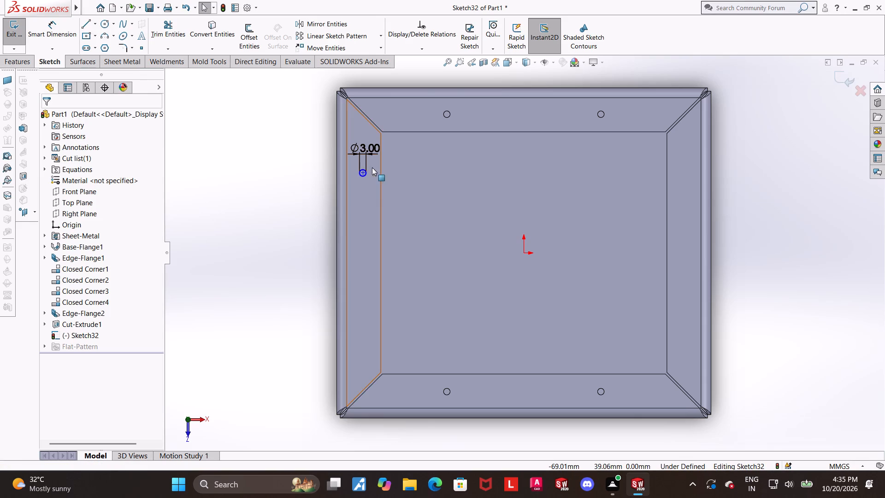
# Draw a second circle near the lower end of the same flange, below the 3 mm circle.
pyautogui.click(254, 233)
pyautogui.scroll(-1, 387, 255)
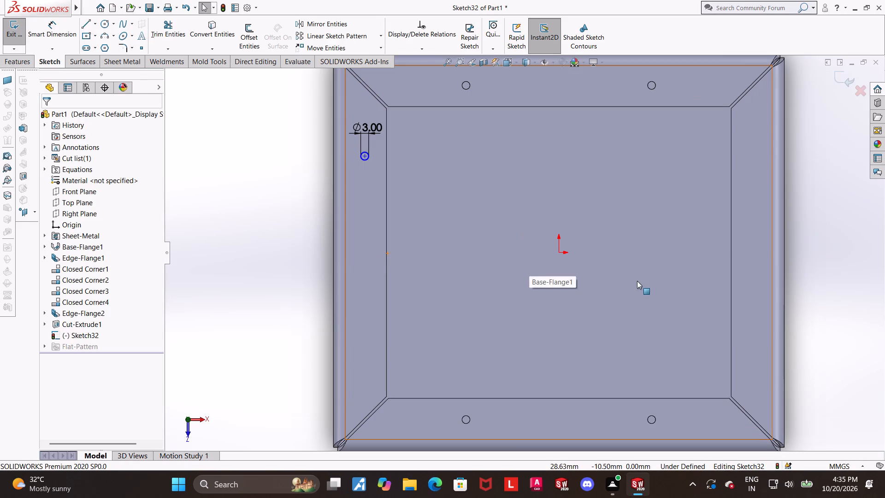
pyautogui.click(101, 22)
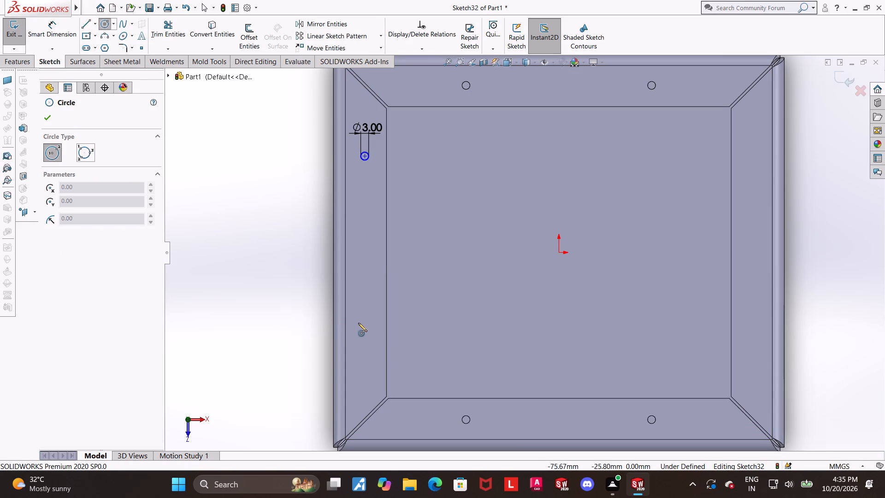
pyautogui.click(362, 338)
pyautogui.click(368, 334)
pyautogui.press('Escape')
pyautogui.press('Escape')
pyautogui.press('Escape')
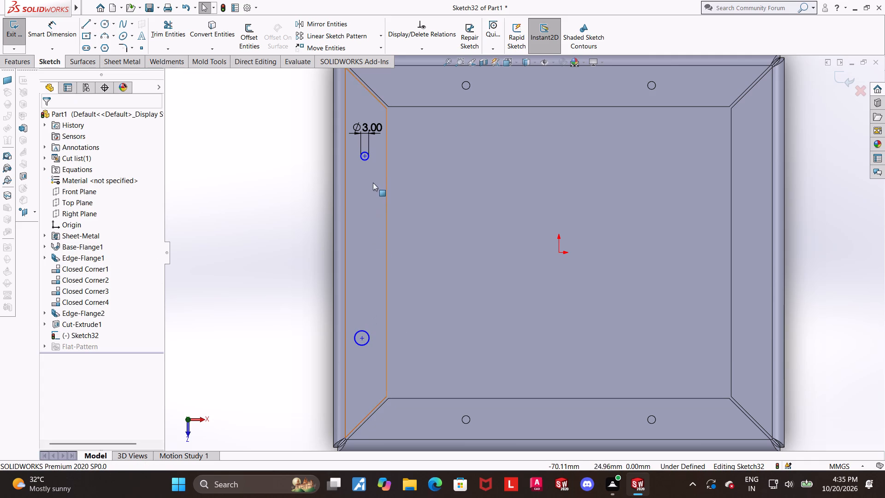
pyautogui.press('Escape')
pyautogui.press('Escape')
# Add an Equal relation between the new circle and the 3 mm circle.
pyautogui.click(367, 158)
pyautogui.click(278, 221)
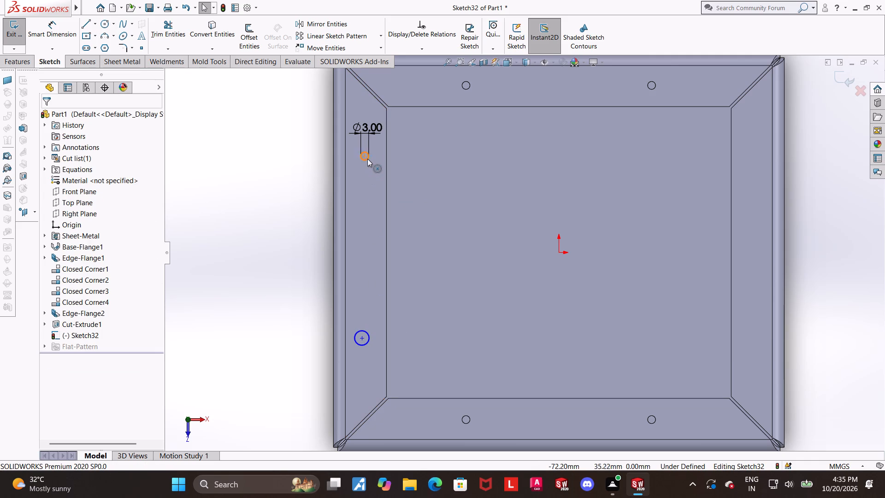
pyautogui.click(368, 160)
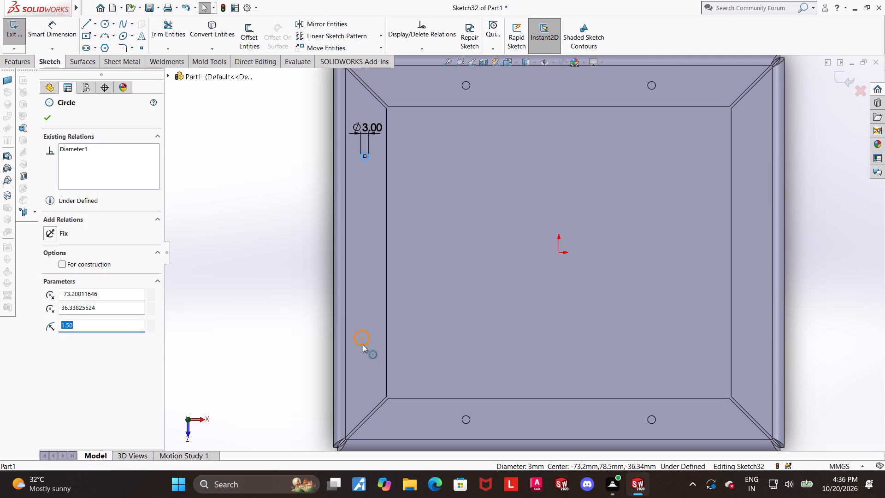
pyautogui.keyDown('ctrl'); pyautogui.click(360, 345); pyautogui.keyUp('ctrl')
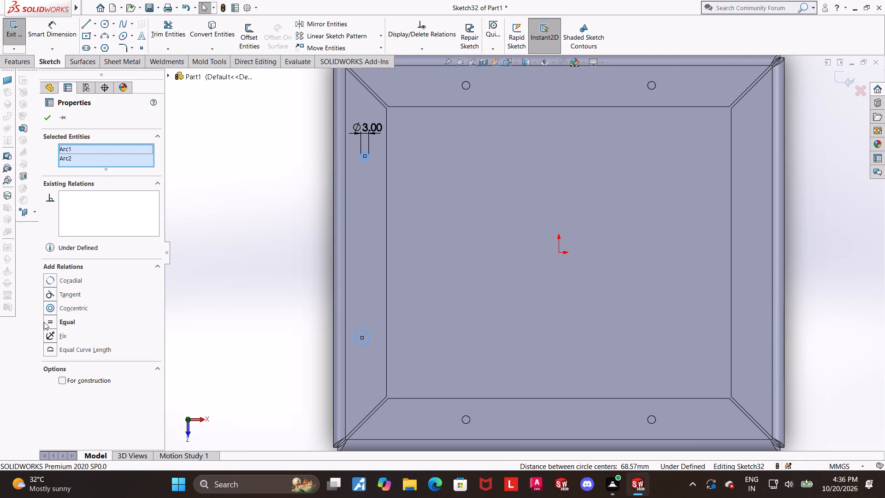
pyautogui.click(53, 320)
pyautogui.click(140, 296)
pyautogui.click(239, 264)
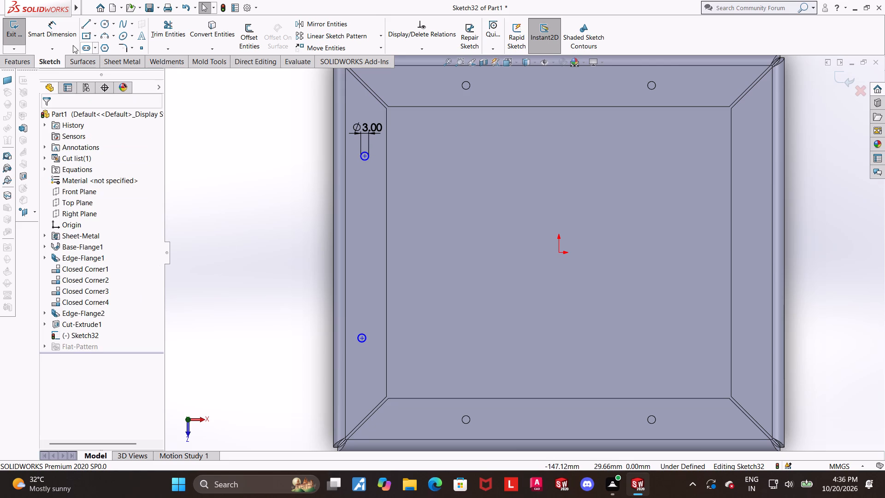
# Dimension the distance between the two circle centres as 70 mm.
pyautogui.click(60, 33)
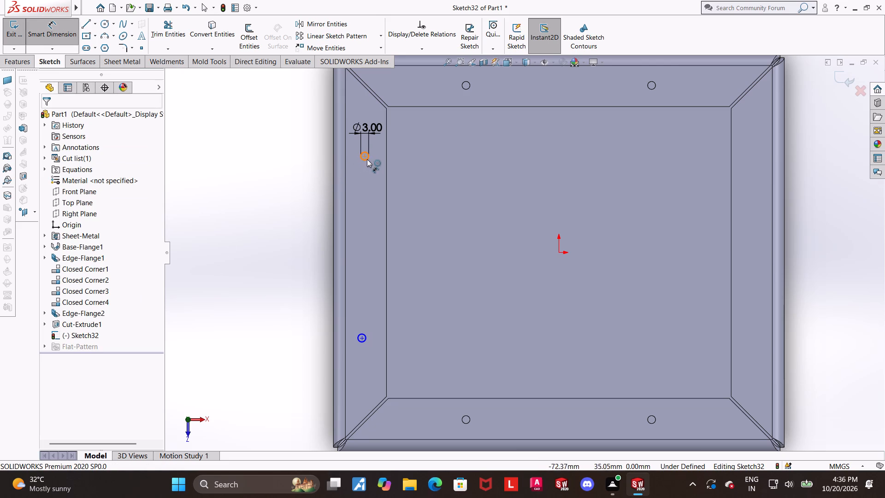
pyautogui.click(363, 156)
pyautogui.click(362, 339)
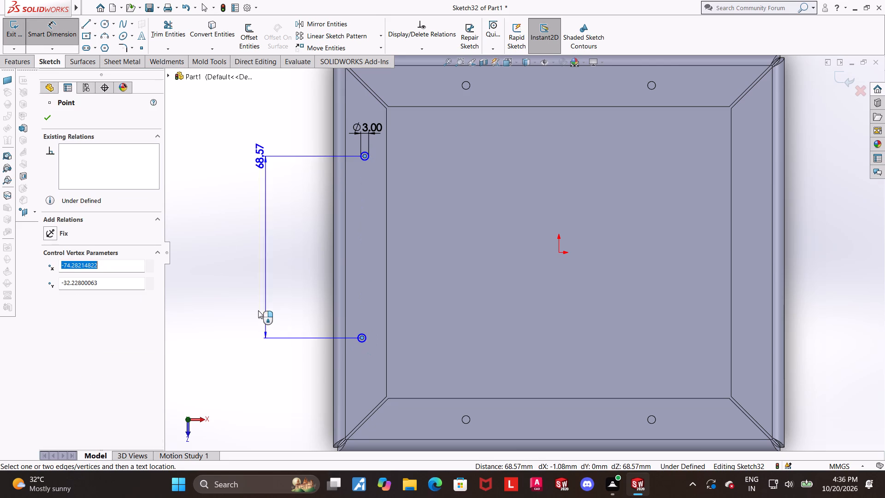
pyautogui.click(265, 307)
pyautogui.write('70')
pyautogui.press('Return')
pyautogui.press('Escape')
pyautogui.click(235, 210)
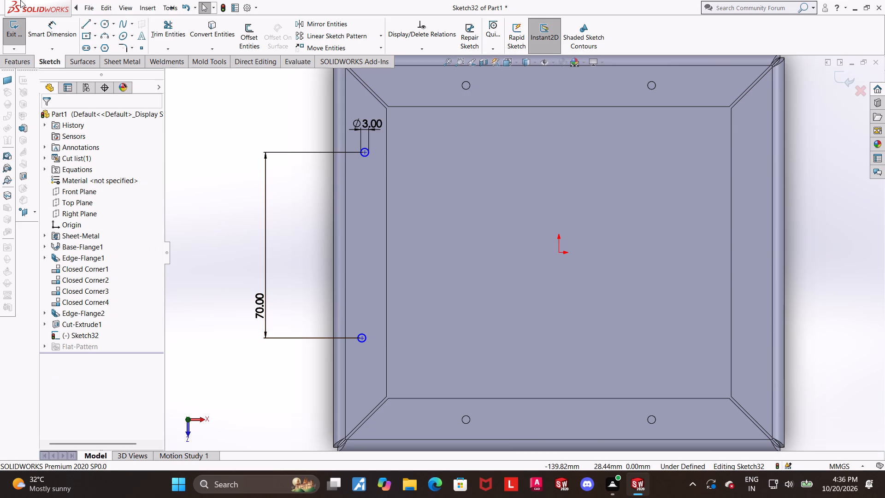
# Dimension the lower circle's centre 40 mm from the box's outer edge on the positive Z side.
pyautogui.click(42, 30)
pyautogui.click(363, 338)
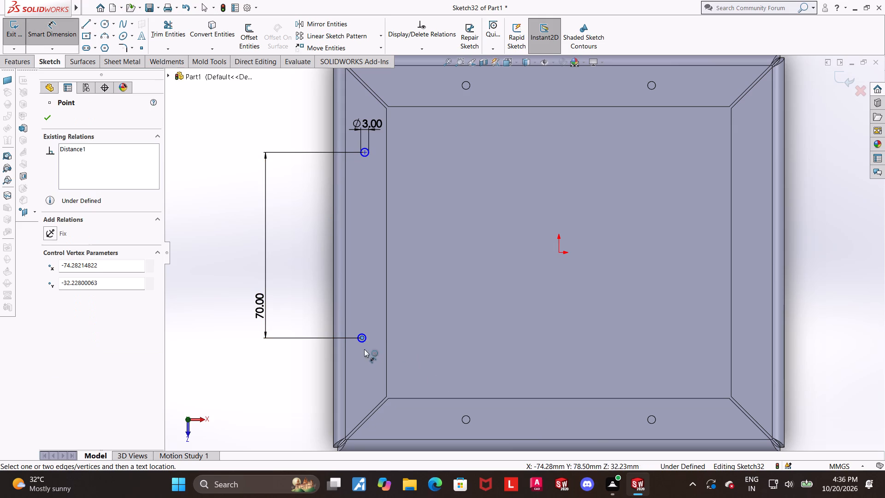
pyautogui.scroll(-2, 365, 389)
pyautogui.scroll(4, 373, 405)
pyautogui.scroll(-1, 476, 364)
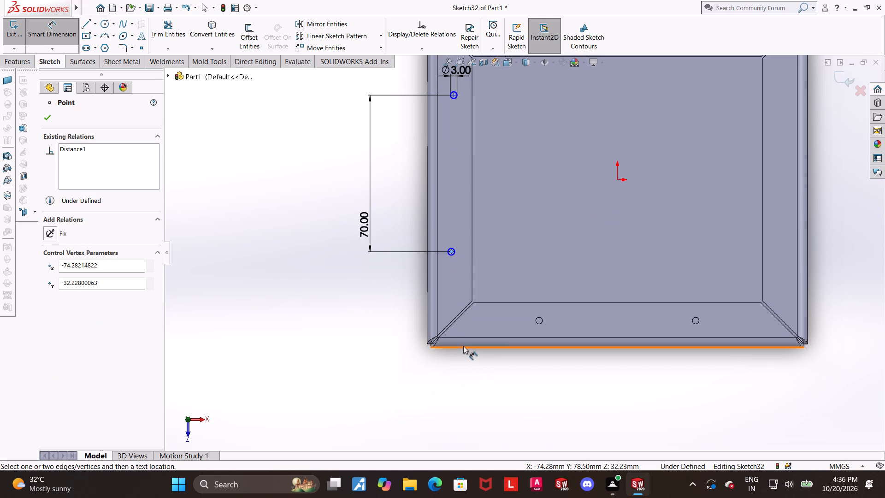
pyautogui.click(463, 349)
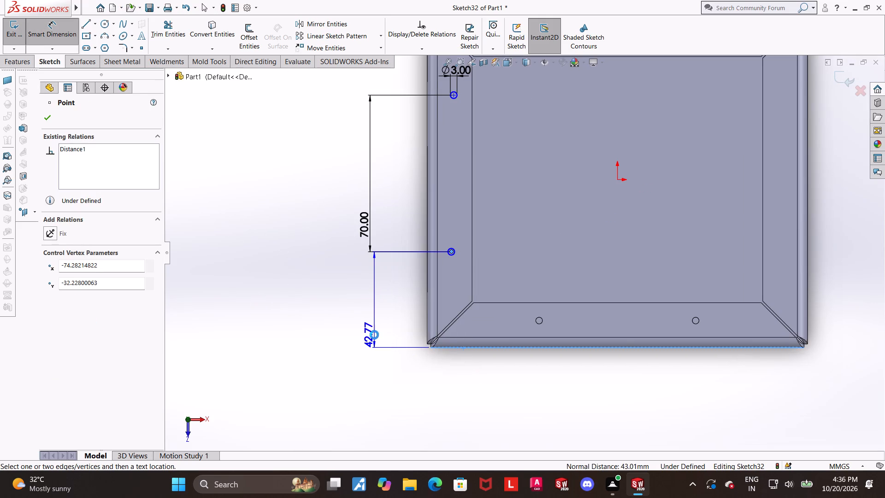
pyautogui.click(374, 335)
pyautogui.write('40')
pyautogui.press('Return')
pyautogui.press('Escape')
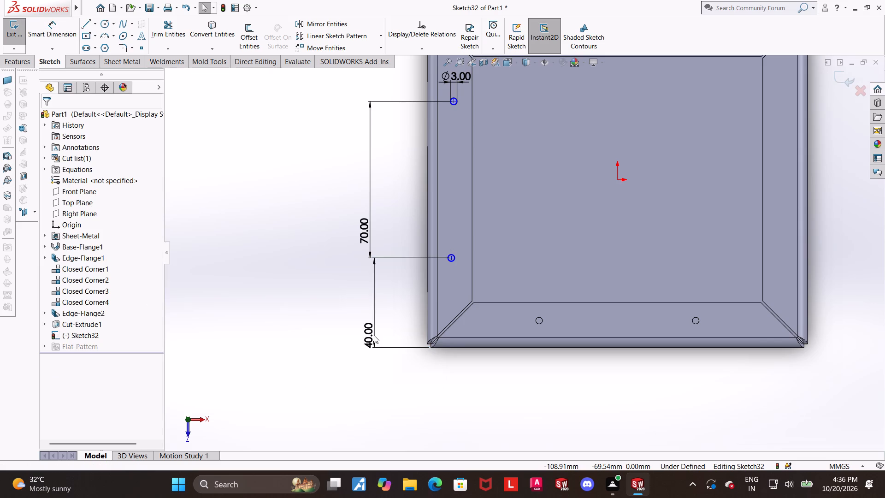
# Dimension the lower circle's centre 8 mm from the flange's inner edge.
pyautogui.scroll(2, 448, 318)
pyautogui.scroll(-1, 793, 199)
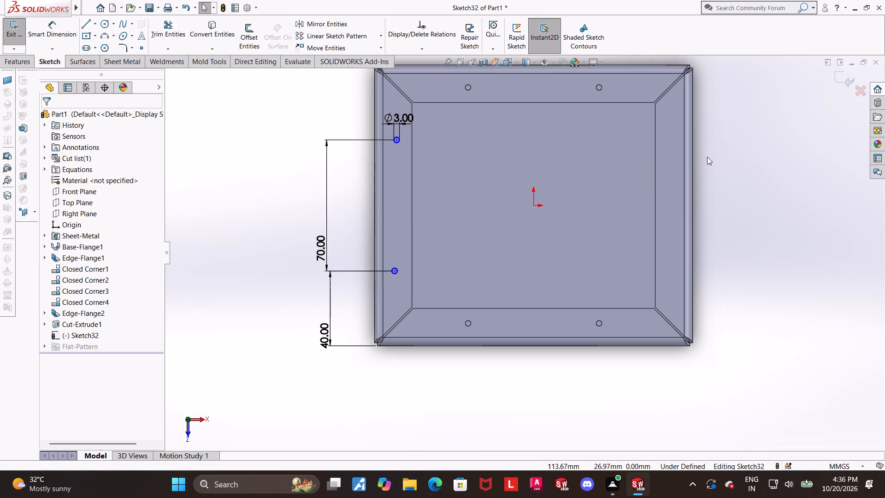
pyautogui.scroll(-1, 612, 173)
pyautogui.moveTo(51, 32); pyautogui.dragTo(63, 32)
pyautogui.scroll(-1, 336, 294)
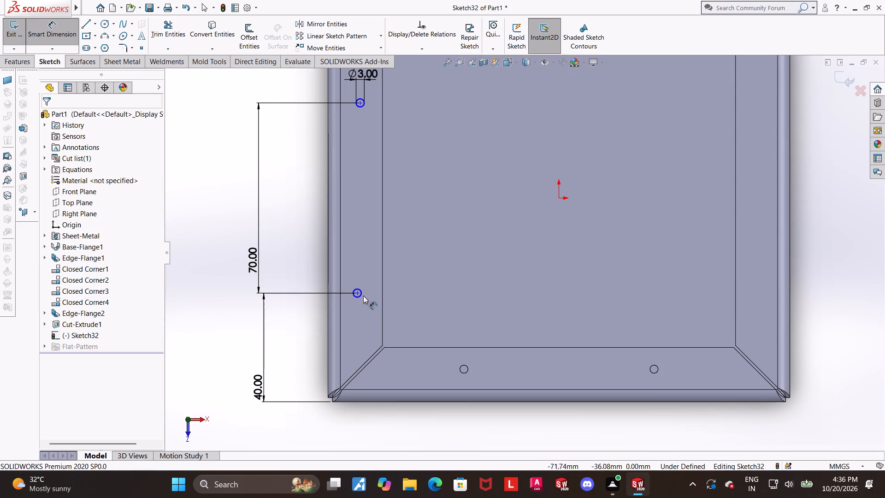
pyautogui.click(359, 294)
pyautogui.click(382, 300)
pyautogui.click(367, 275)
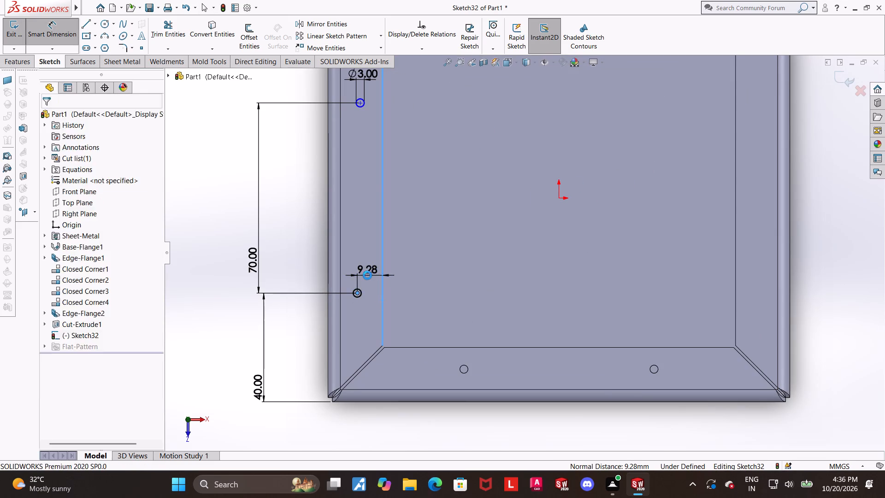
pyautogui.press('8')
pyautogui.press('Return')
pyautogui.press('Escape')
# Add a Vertical relation between the centres of the two circles.
pyautogui.scroll(1, 387, 235)
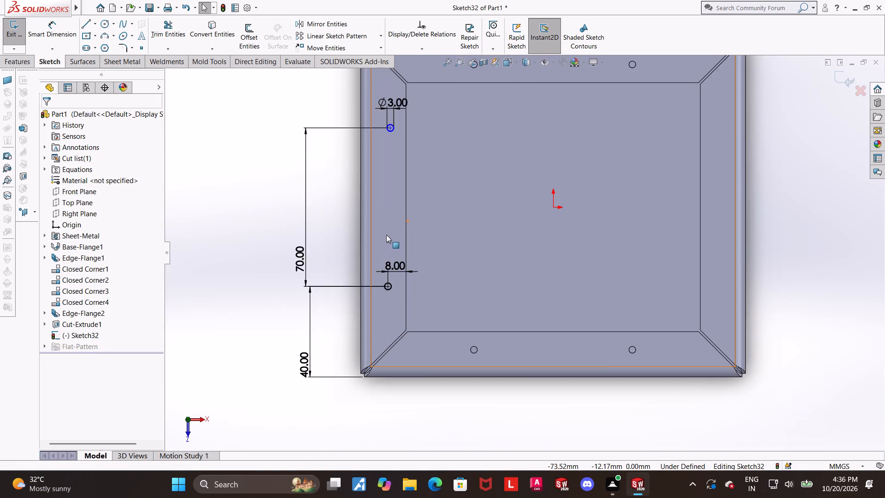
pyautogui.scroll(2, 385, 234)
pyautogui.scroll(-1, 427, 178)
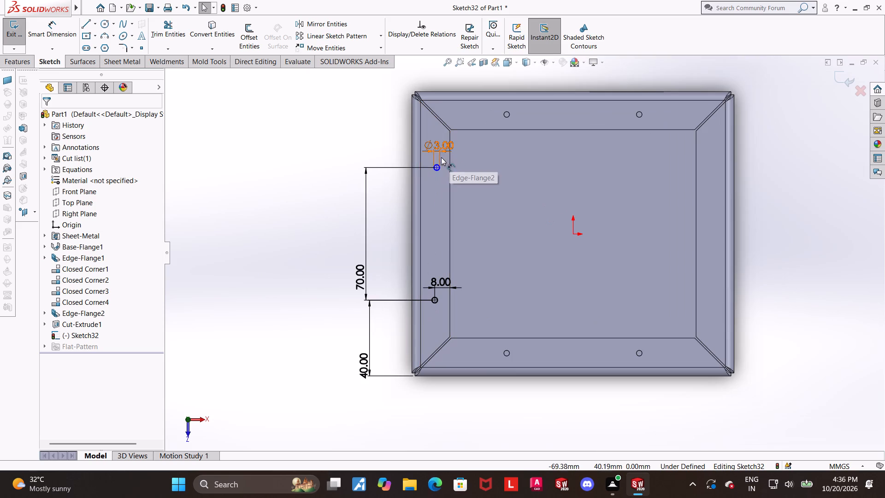
pyautogui.scroll(-3, 474, 154)
pyautogui.press('Escape')
pyautogui.click(417, 188)
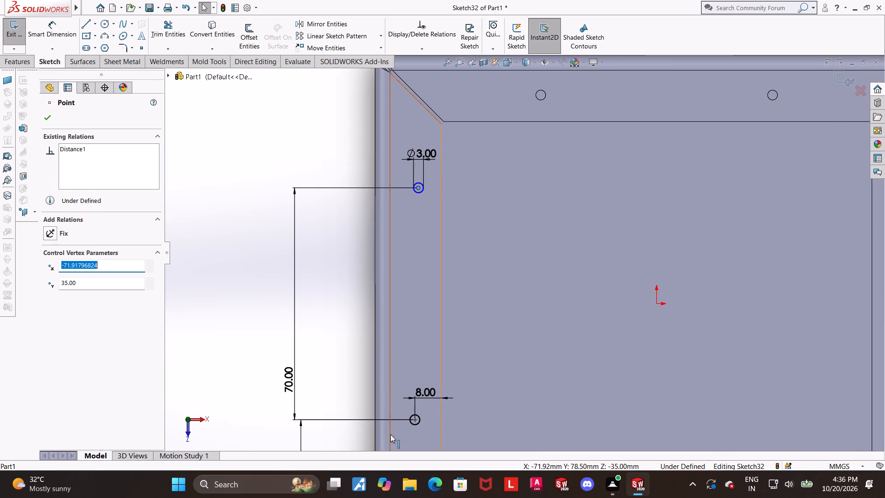
pyautogui.keyDown('ctrl'); pyautogui.click(413, 421); pyautogui.keyUp('ctrl')
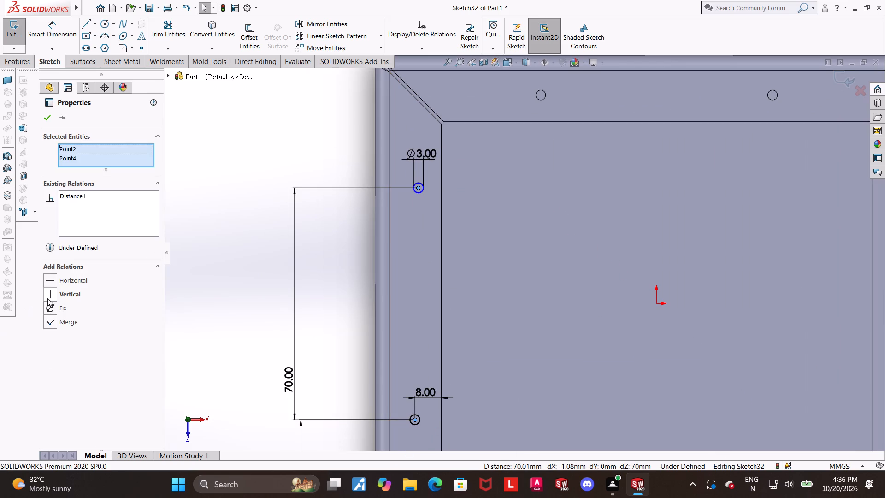
pyautogui.click(48, 297)
pyautogui.click(278, 294)
pyautogui.scroll(5, 282, 304)
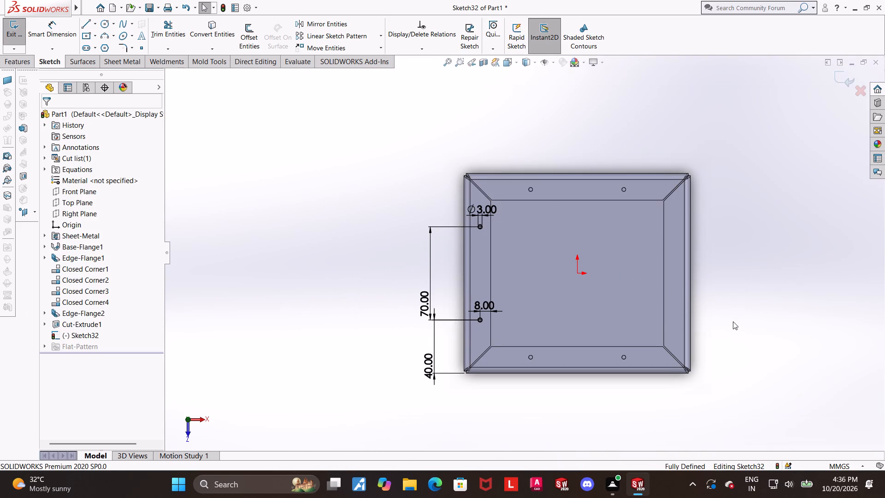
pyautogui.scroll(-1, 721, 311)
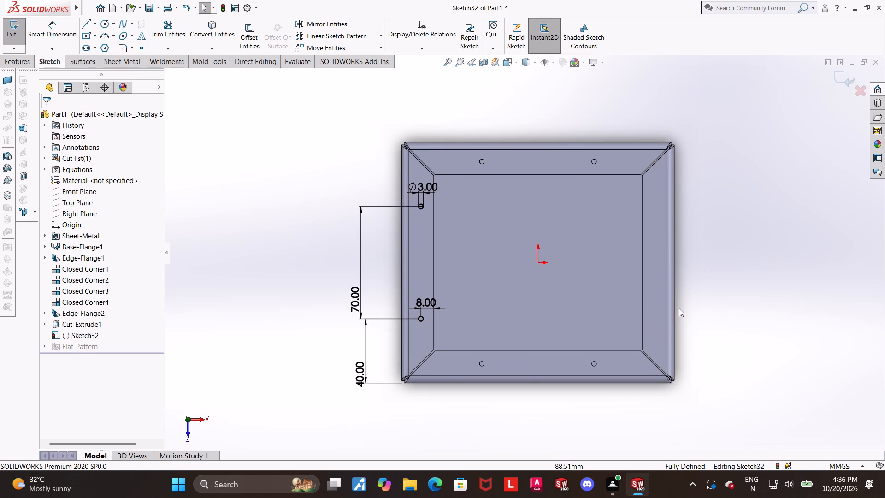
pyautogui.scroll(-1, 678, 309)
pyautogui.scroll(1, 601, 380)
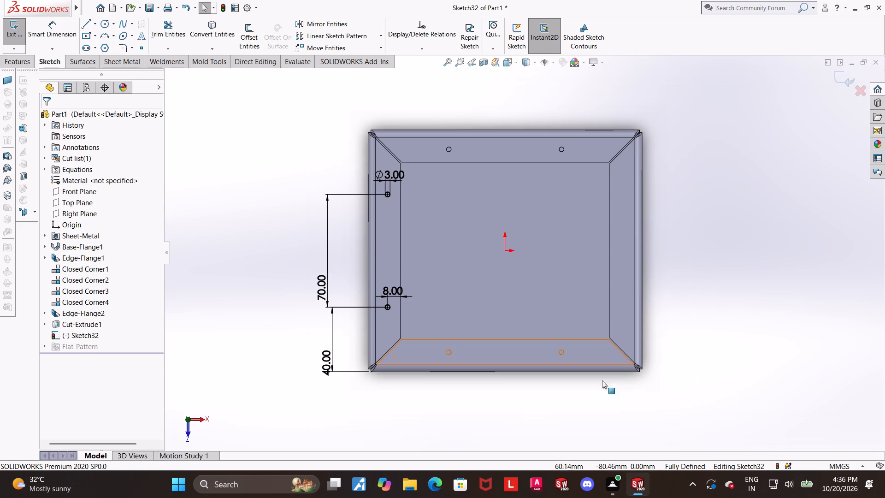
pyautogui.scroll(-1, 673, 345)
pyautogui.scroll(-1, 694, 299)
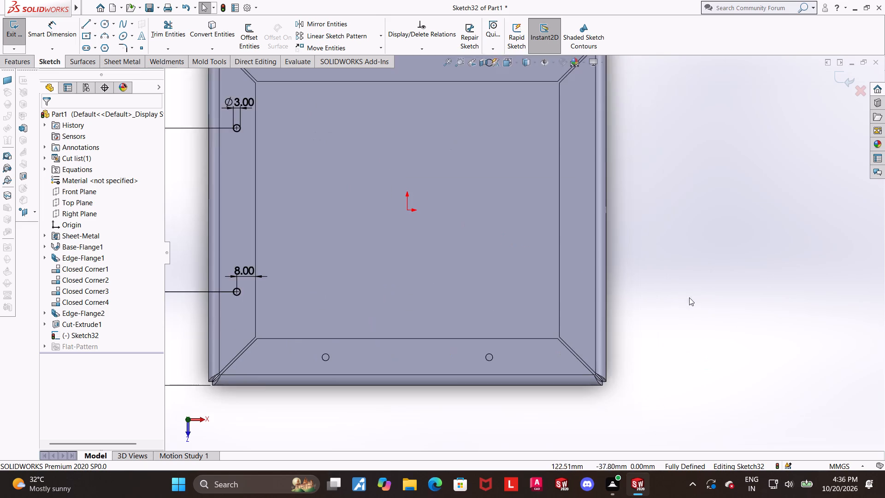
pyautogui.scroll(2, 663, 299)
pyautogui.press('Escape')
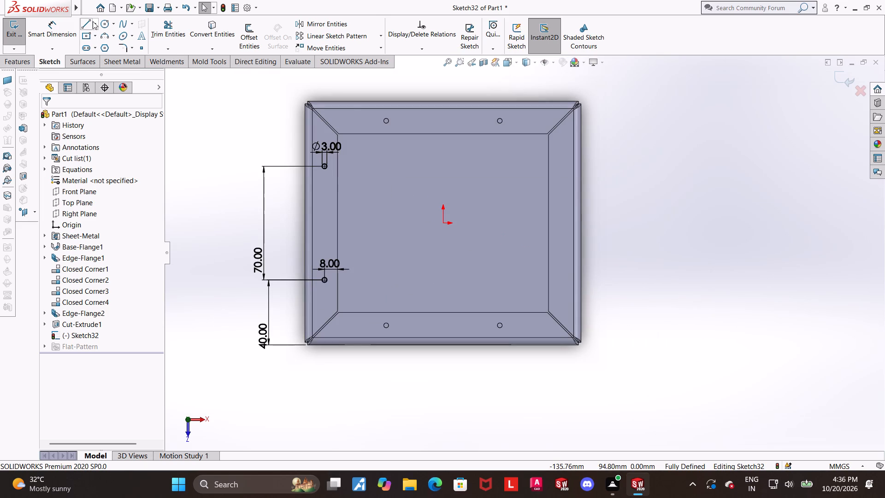
# Draw a vertical centerline upward from the origin.
pyautogui.click(94, 21)
pyautogui.click(94, 42)
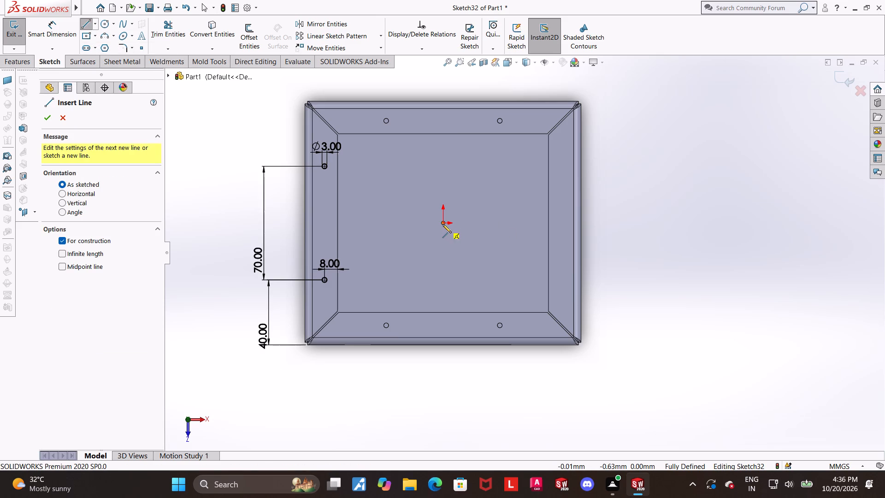
pyautogui.click(442, 224)
pyautogui.click(442, 160)
pyautogui.press('Escape')
pyautogui.press('Escape')
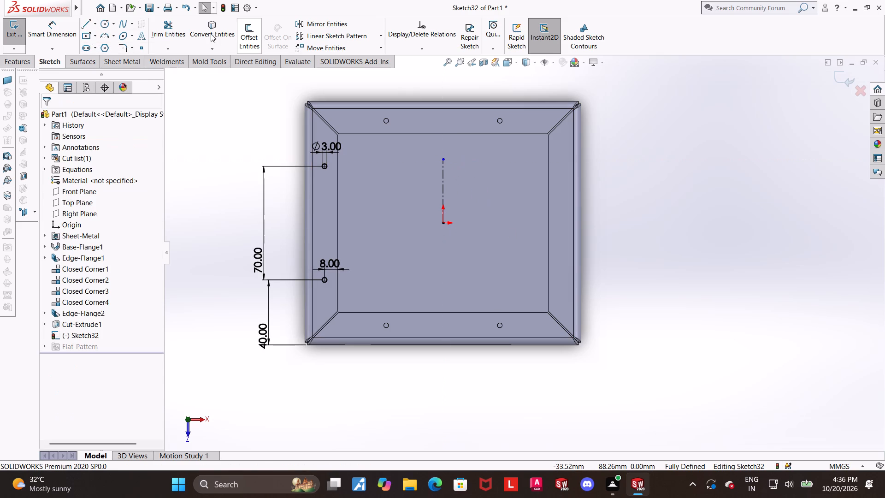
# Mirror both 3 mm circles about the vertical centerline onto the opposite flange.
pyautogui.click(301, 18)
pyautogui.click(329, 166)
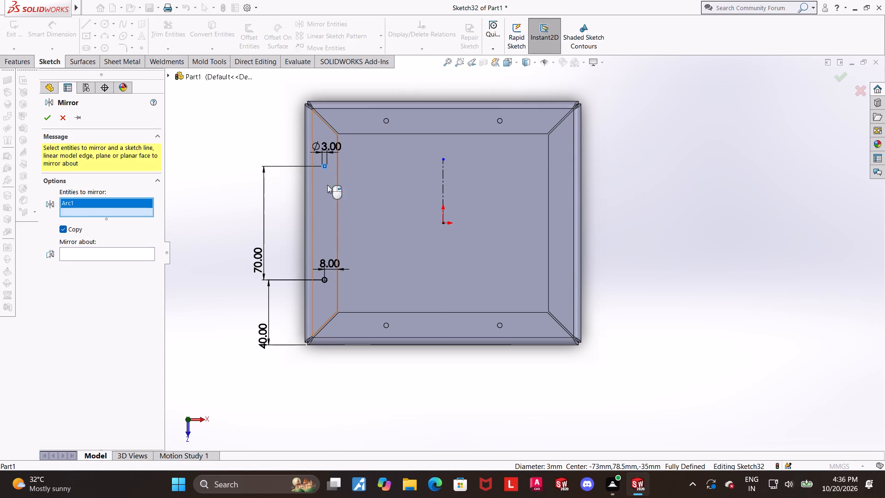
pyautogui.click(324, 276)
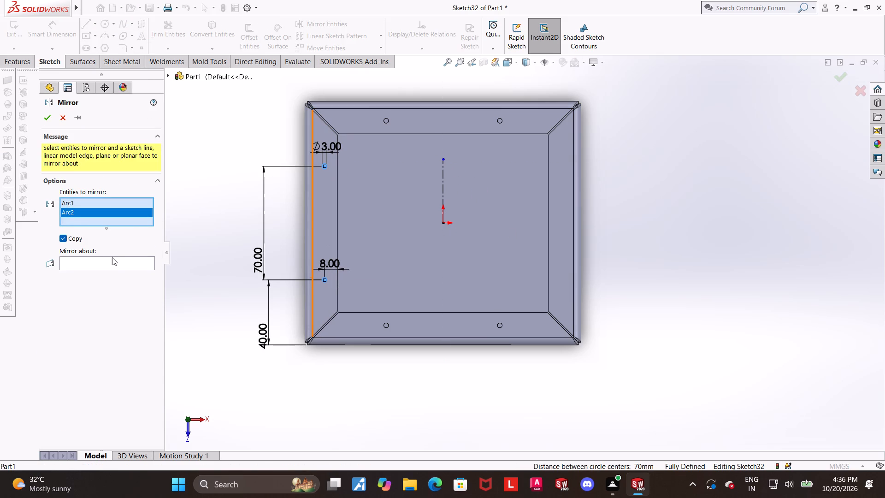
pyautogui.tripleClick(112, 257)
pyautogui.click(445, 173)
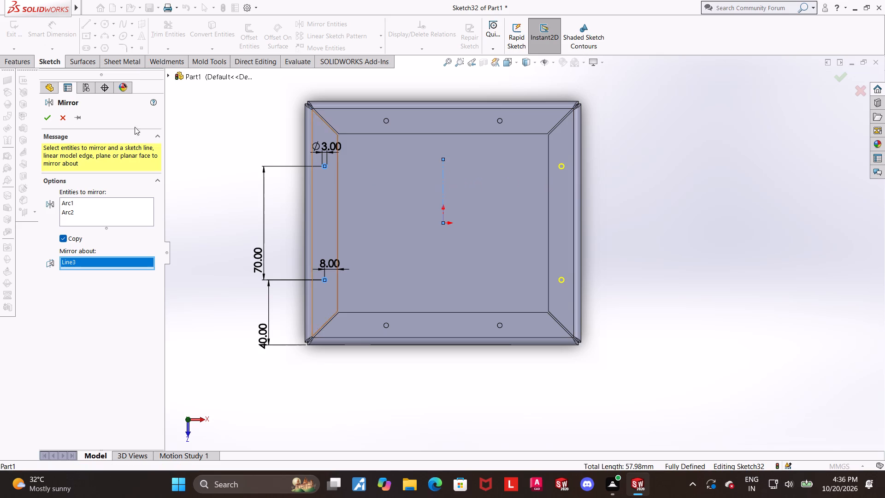
pyautogui.click(50, 116)
pyautogui.click(736, 207)
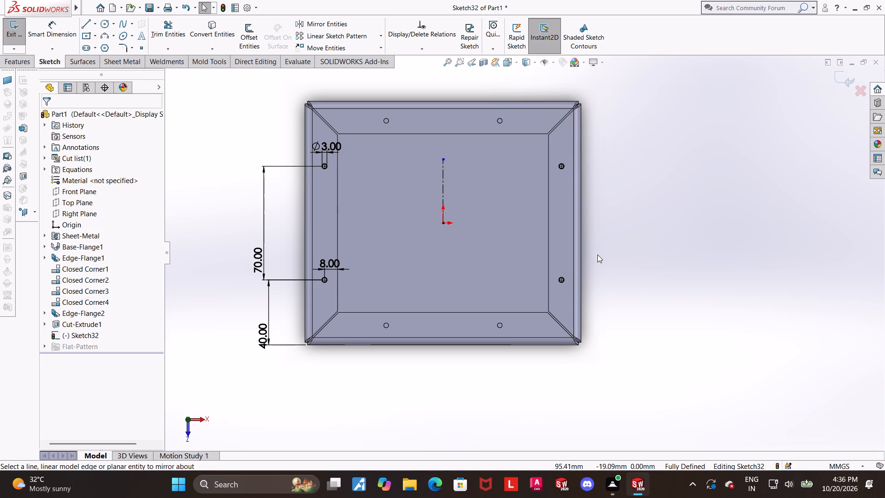
# Finish the sketch and cut its four 3 mm circles through the two side flanges with an Extruded Cut linked to thickness.
pyautogui.scroll(1, 598, 251)
pyautogui.scroll(-1, 534, 225)
pyautogui.moveTo(601, 255); pyautogui.dragTo(602, 212, button='middle')
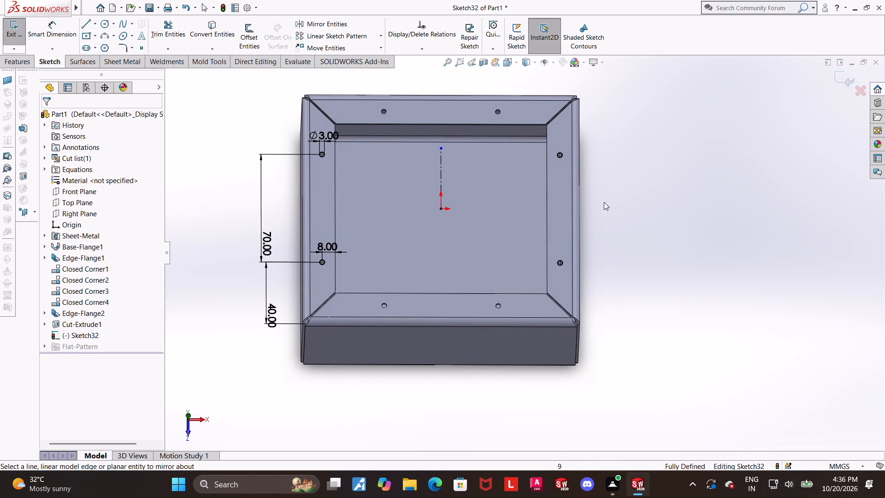
pyautogui.click(836, 76)
pyautogui.moveTo(649, 202); pyautogui.dragTo(647, 184, button='middle')
pyautogui.scroll(-1, 574, 176)
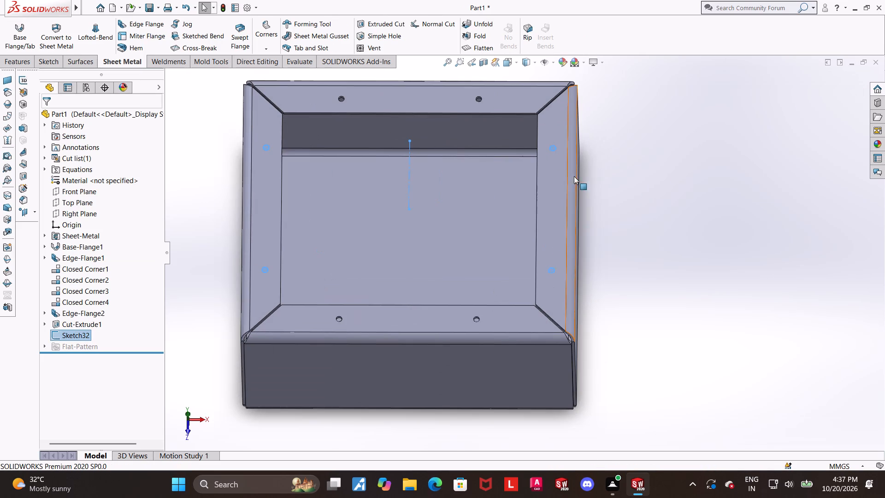
pyautogui.click(392, 21)
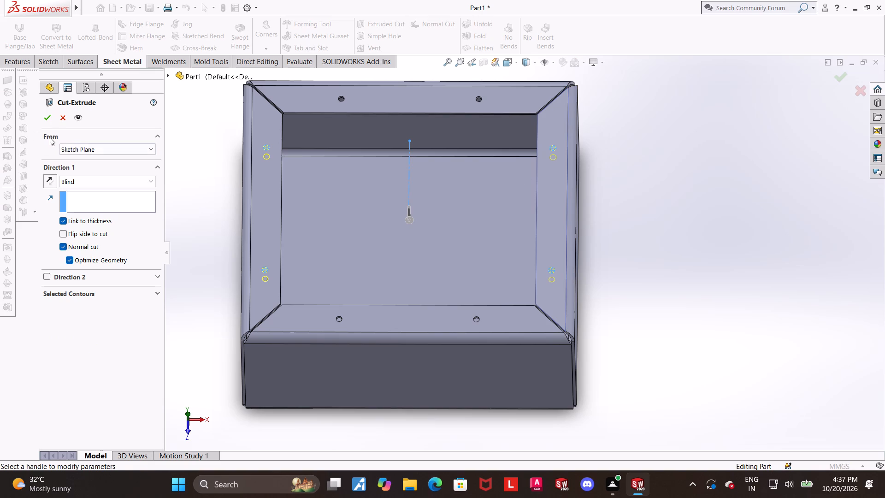
pyautogui.click(50, 121)
pyautogui.click(731, 237)
# Inspect the box from several angles, checking the flange holes, corners, walls and underside.
pyautogui.scroll(2, 661, 238)
pyautogui.moveTo(632, 236); pyautogui.dragTo(620, 195, button='middle')
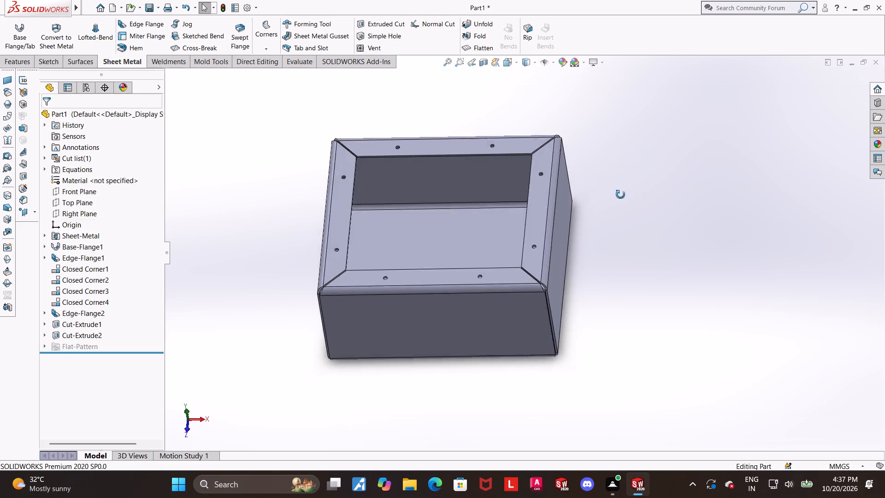
pyautogui.moveTo(620, 195); pyautogui.dragTo(613, 246, button='middle')
pyautogui.scroll(3, 602, 250)
pyautogui.scroll(-4, 455, 202)
pyautogui.moveTo(613, 351); pyautogui.dragTo(569, 231, button='middle')
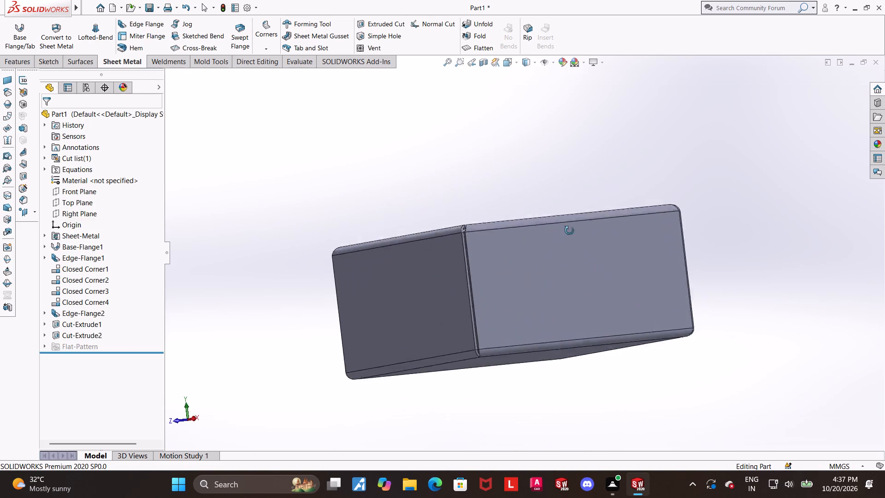
pyautogui.moveTo(569, 231); pyautogui.dragTo(573, 378, button='middle')
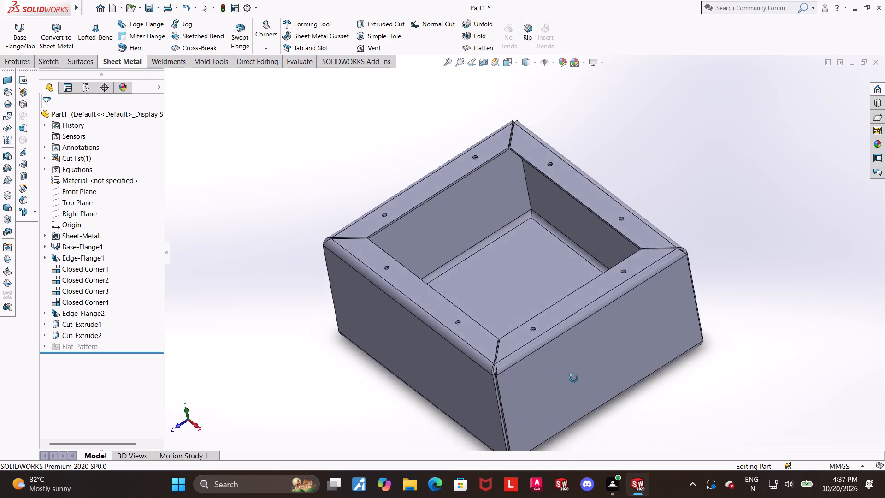
pyautogui.moveTo(573, 378); pyautogui.dragTo(566, 245, button='middle')
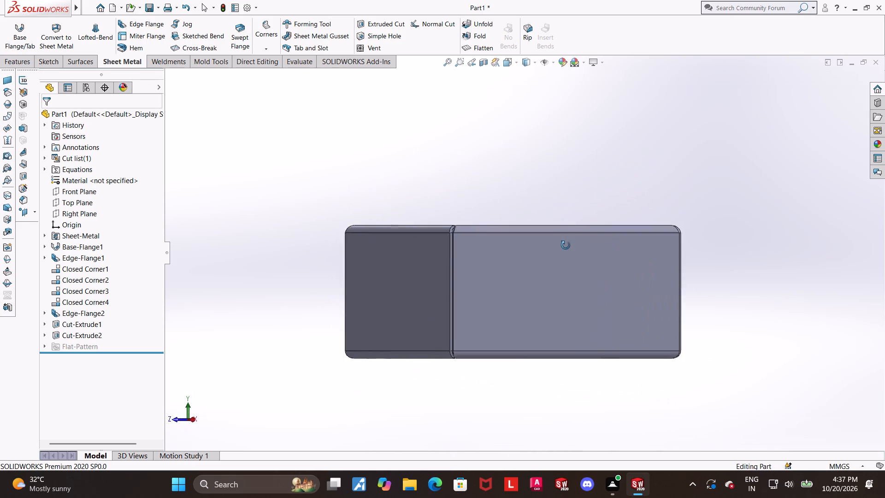
pyautogui.moveTo(566, 245); pyautogui.dragTo(598, 304, button='middle')
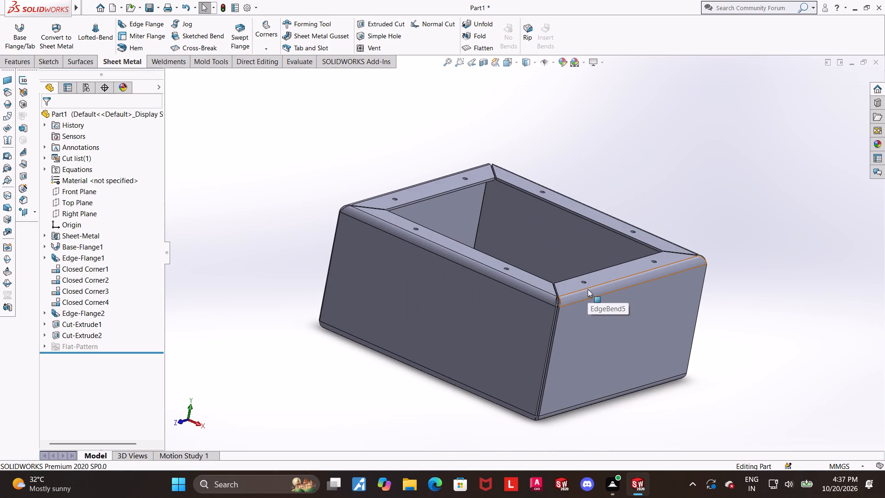
pyautogui.scroll(3, 541, 291)
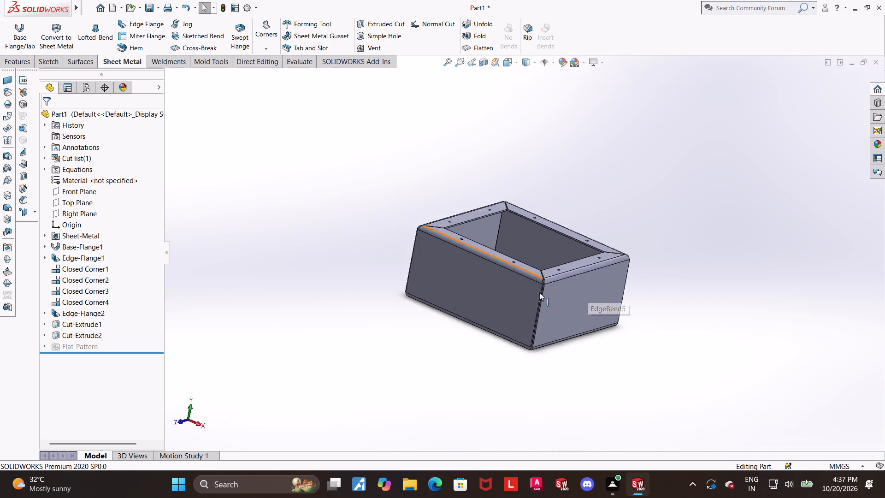
pyautogui.scroll(1, 537, 297)
pyautogui.moveTo(536, 297); pyautogui.dragTo(573, 357, button='middle')
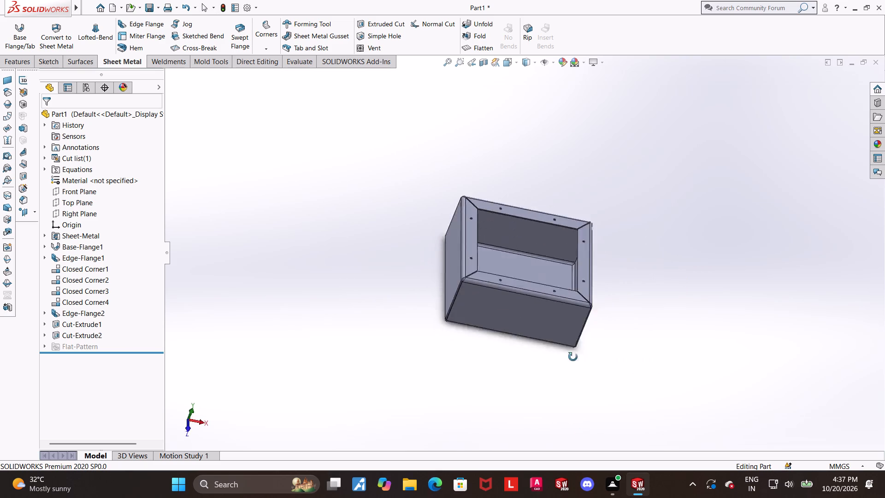
pyautogui.moveTo(573, 357); pyautogui.dragTo(564, 232, button='middle')
pyautogui.scroll(2, 531, 312)
pyautogui.moveTo(560, 314); pyautogui.dragTo(574, 249, button='middle')
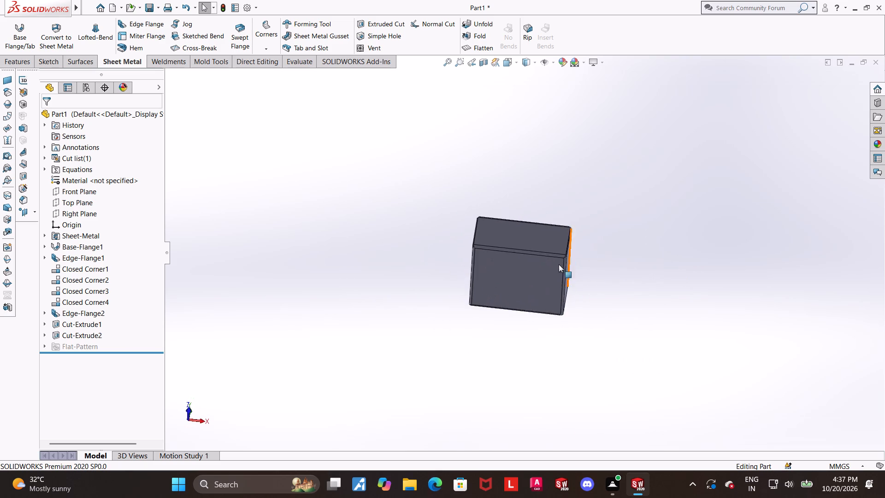
pyautogui.scroll(-5, 550, 268)
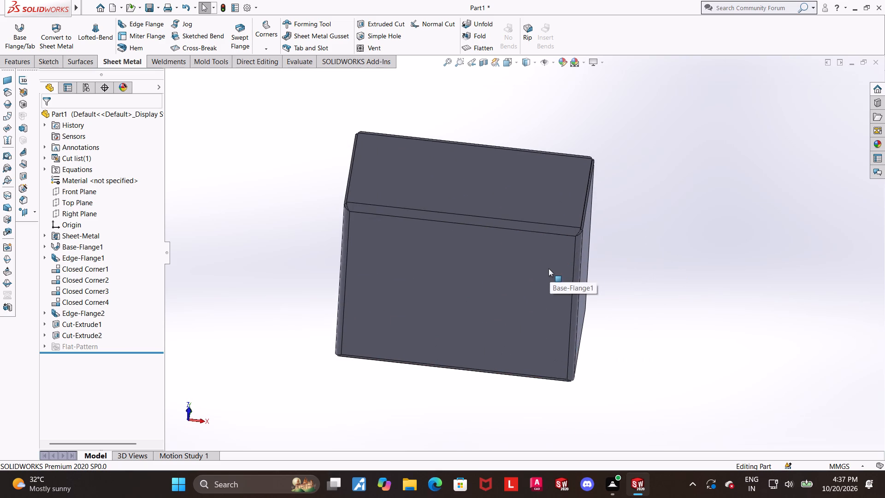
# Start a sketch on the box's outer bottom face and draw a center rectangle about 119 × 95 mm around the origin.
pyautogui.moveTo(549, 268); pyautogui.dragTo(562, 187, button='middle')
pyautogui.click(458, 232)
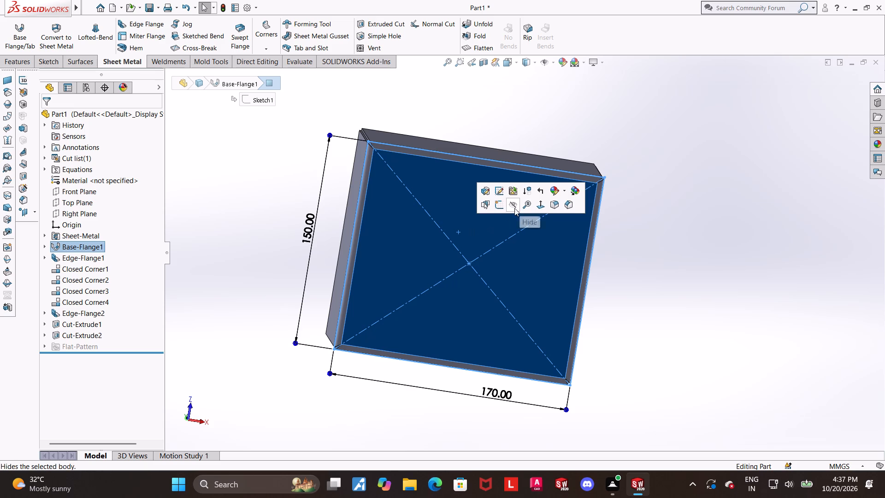
pyautogui.click(503, 202)
pyautogui.click(90, 354)
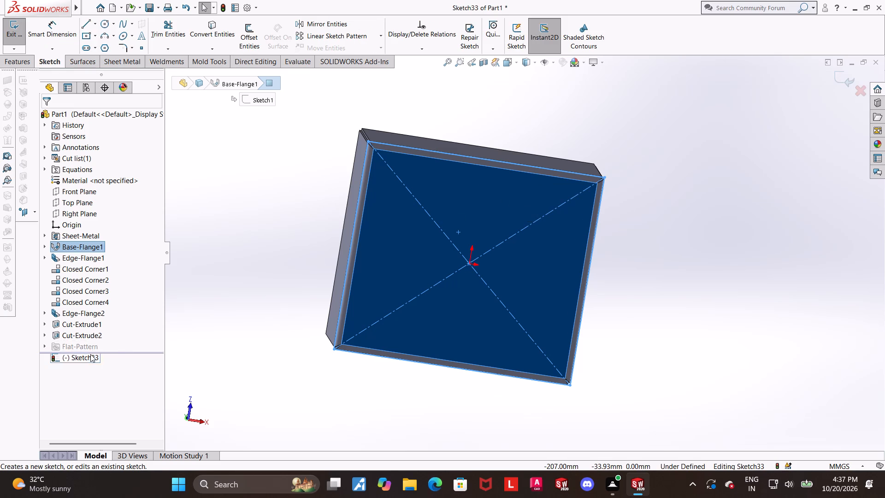
pyautogui.click(110, 344)
pyautogui.scroll(2, 823, 297)
pyautogui.scroll(-1, 804, 287)
pyautogui.click(88, 35)
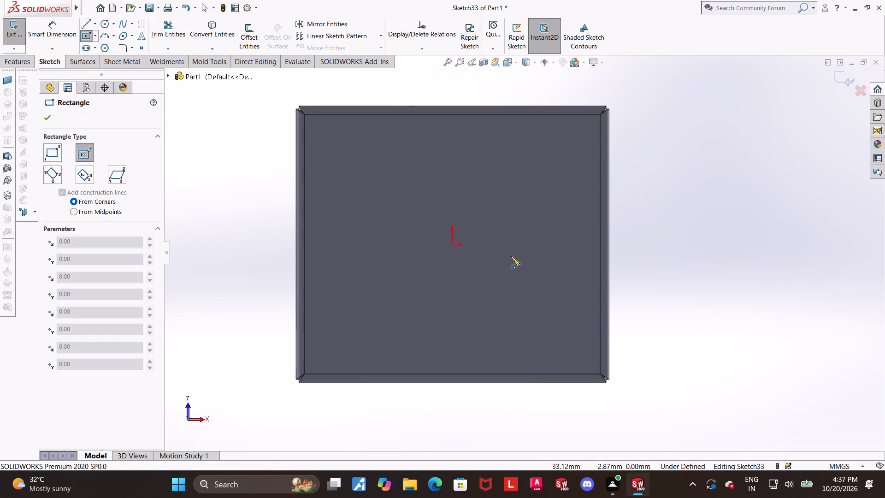
pyautogui.click(454, 246)
pyautogui.click(562, 156)
pyautogui.press('Escape')
pyautogui.press('Escape')
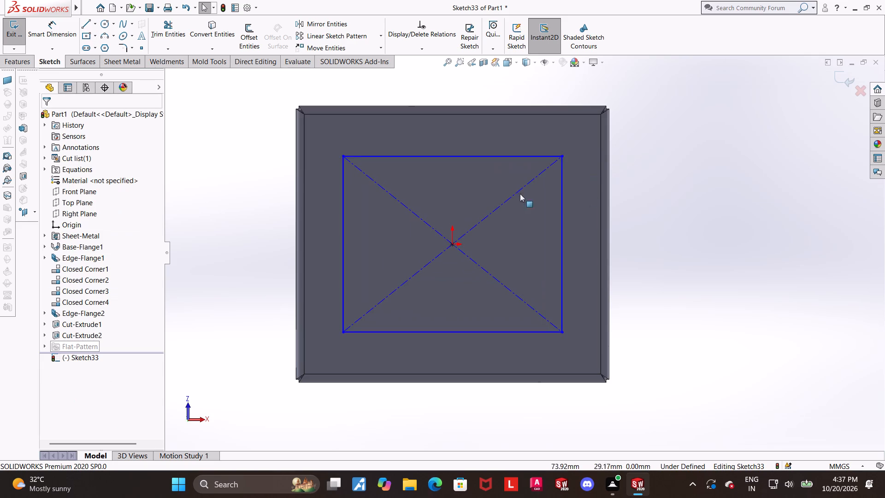
pyautogui.press('Escape')
pyautogui.click(649, 193)
# Dimension the rectangle's vertical side to 111 mm.
pyautogui.click(52, 37)
pyautogui.click(342, 212)
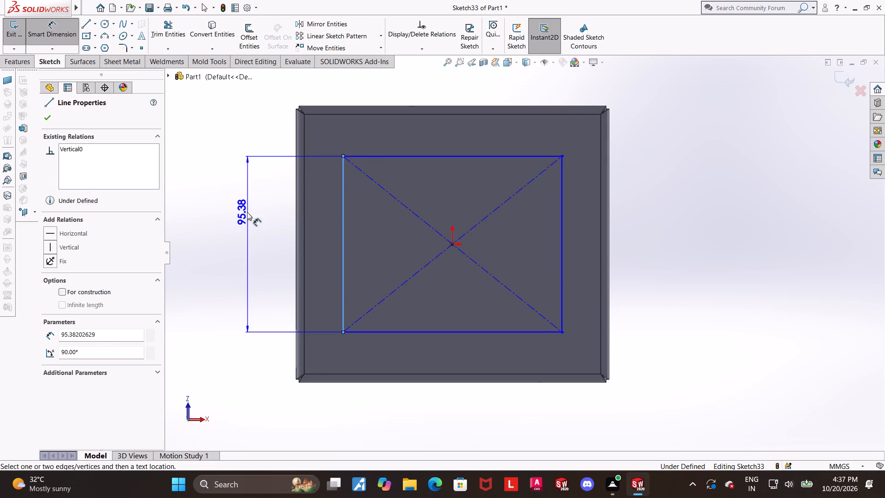
pyautogui.click(247, 212)
pyautogui.write('111')
pyautogui.press('Return')
pyautogui.press('Escape')
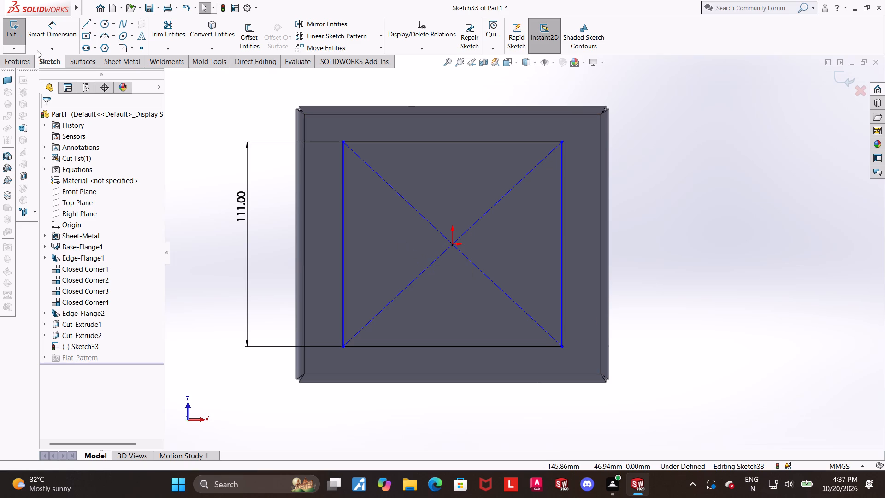
# Dimension the rectangle's horizontal side to 131 mm.
pyautogui.click(61, 45)
pyautogui.click(54, 27)
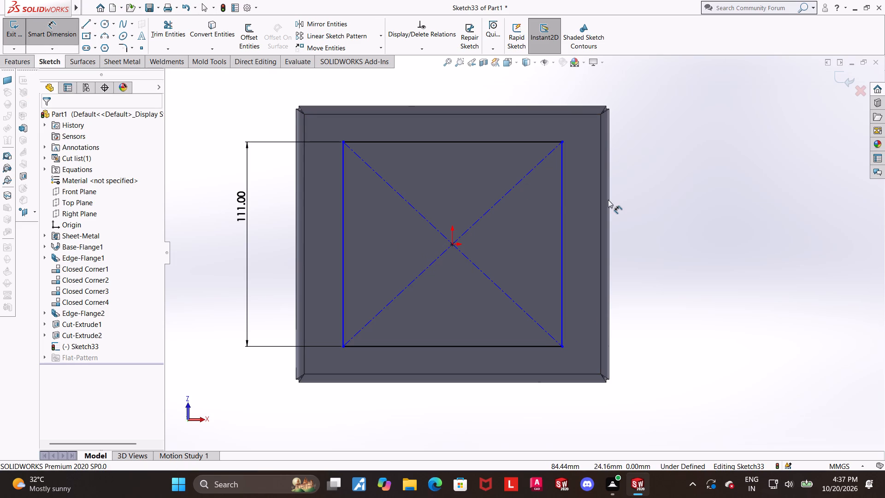
pyautogui.scroll(1, 643, 208)
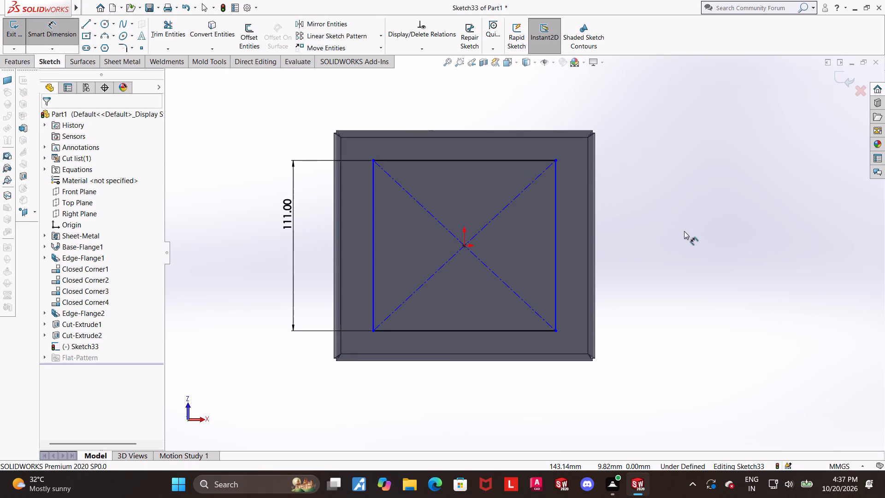
pyautogui.click(479, 331)
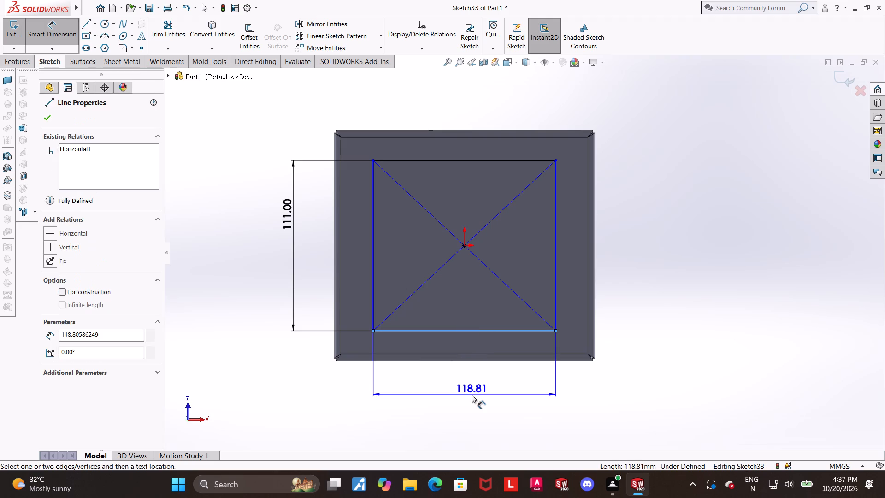
pyautogui.click(472, 395)
pyautogui.write('131')
pyautogui.press('Return')
pyautogui.press('Escape')
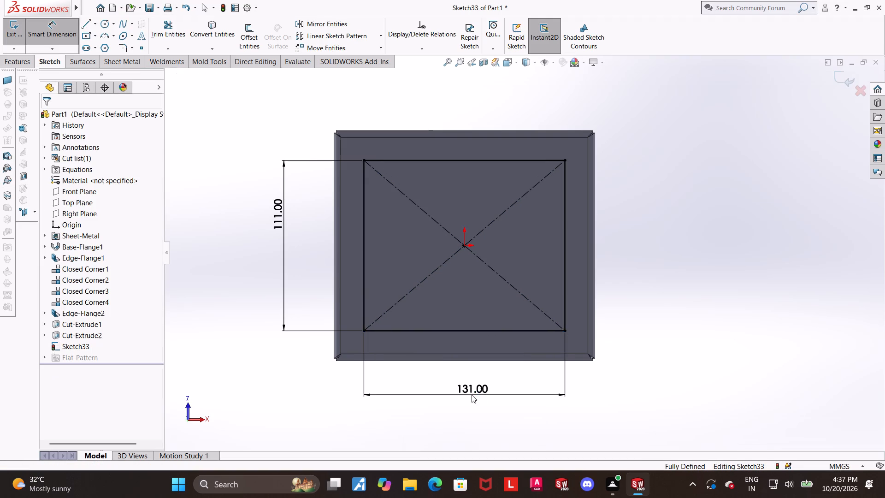
# Draw a circle about 29 mm in diameter centred on the origin inside the rectangle.
pyautogui.scroll(1, 488, 287)
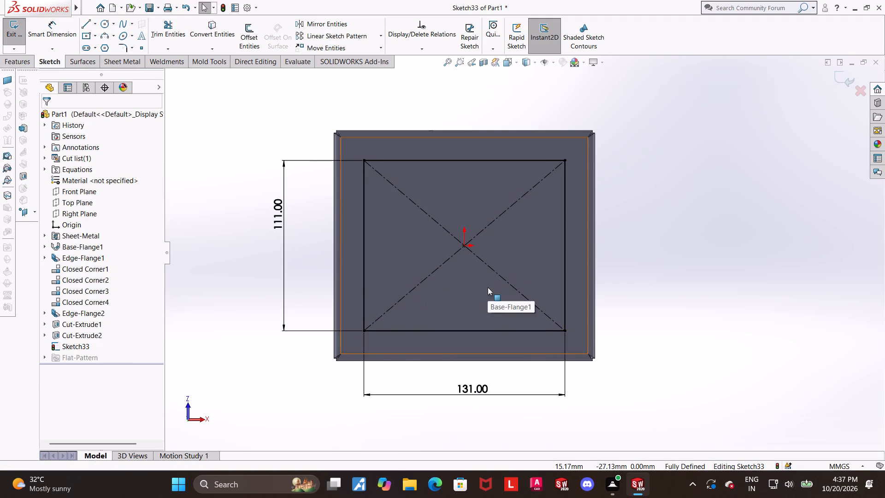
pyautogui.scroll(-1, 603, 217)
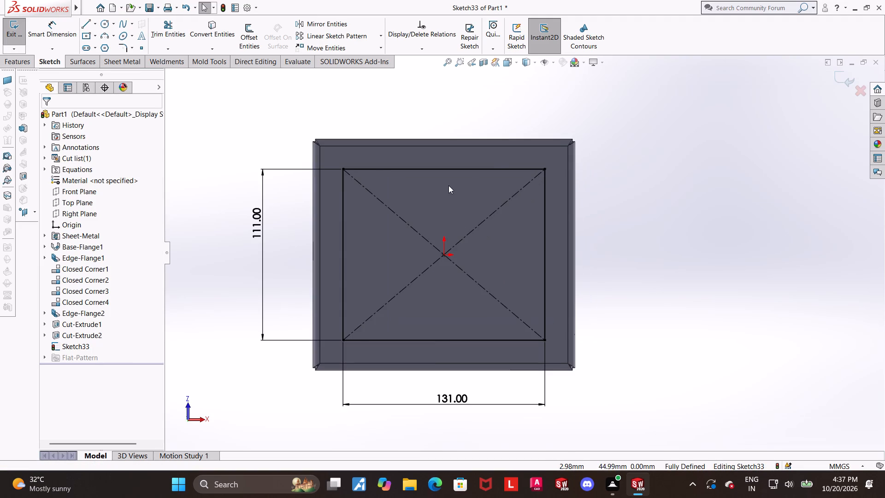
pyautogui.scroll(-1, 448, 185)
pyautogui.click(105, 23)
pyautogui.scroll(-1, 405, 202)
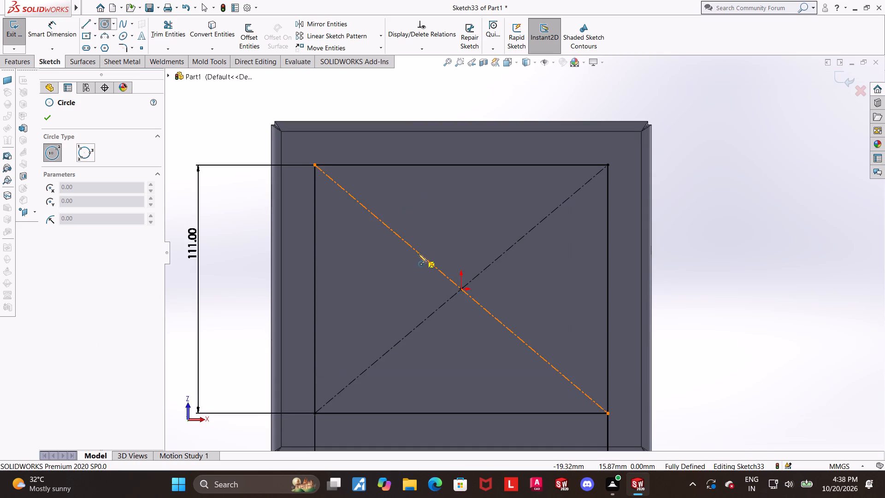
pyautogui.click(463, 291)
pyautogui.click(472, 259)
pyautogui.press('Escape')
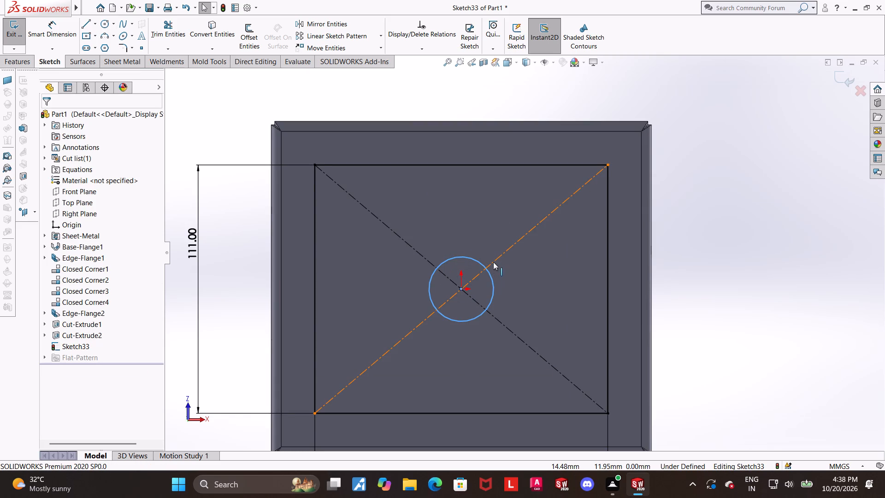
# Dimension the central circle's diameter to 8 mm.
pyautogui.click(67, 30)
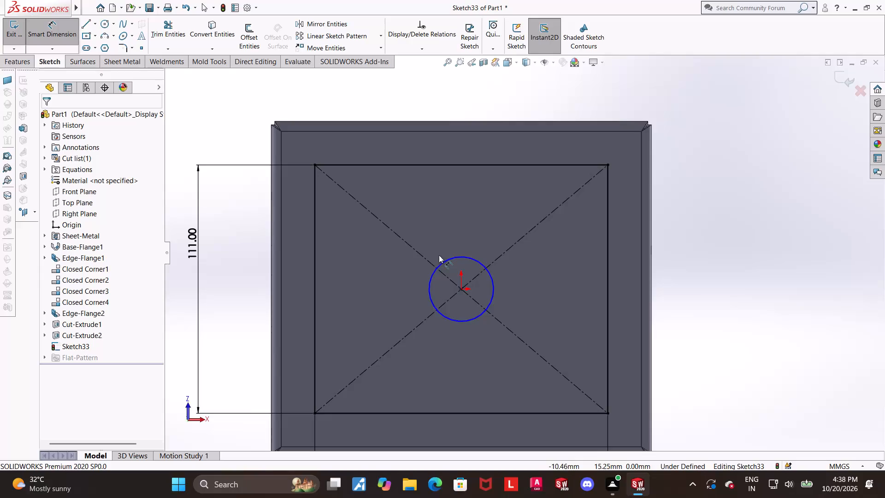
pyautogui.click(445, 258)
pyautogui.click(449, 261)
pyautogui.click(442, 105)
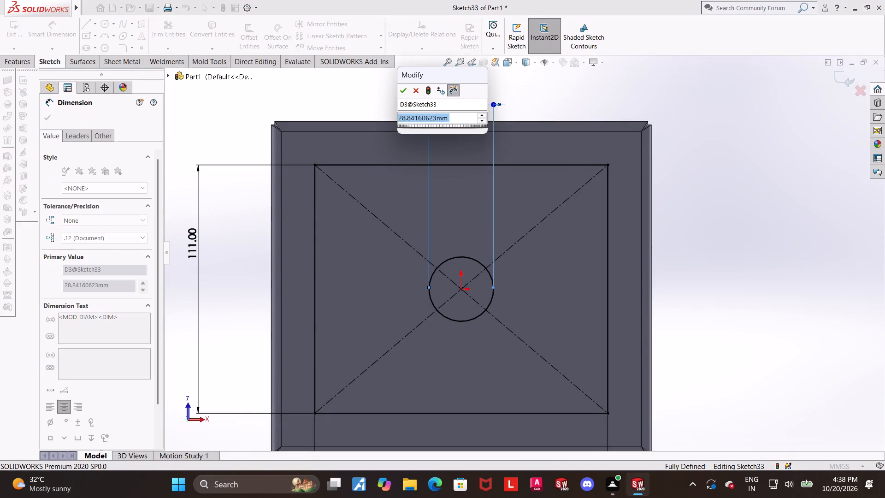
pyautogui.press('8')
pyautogui.press('Return')
pyautogui.press('Escape')
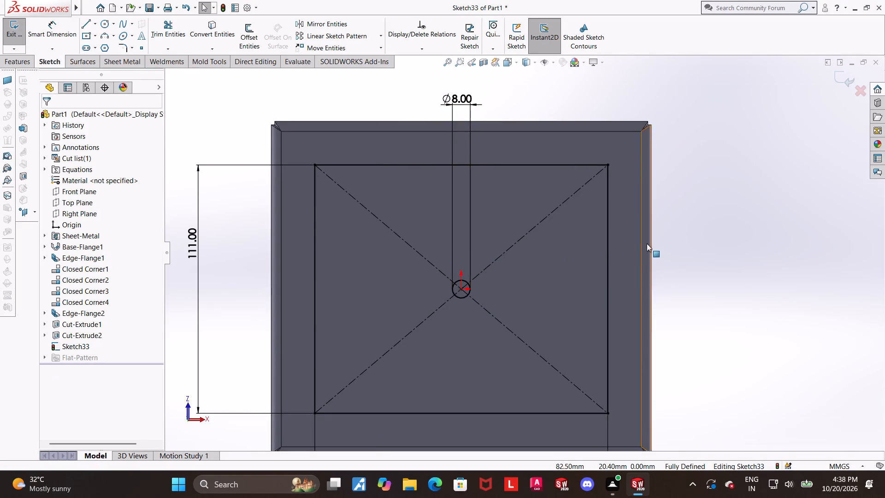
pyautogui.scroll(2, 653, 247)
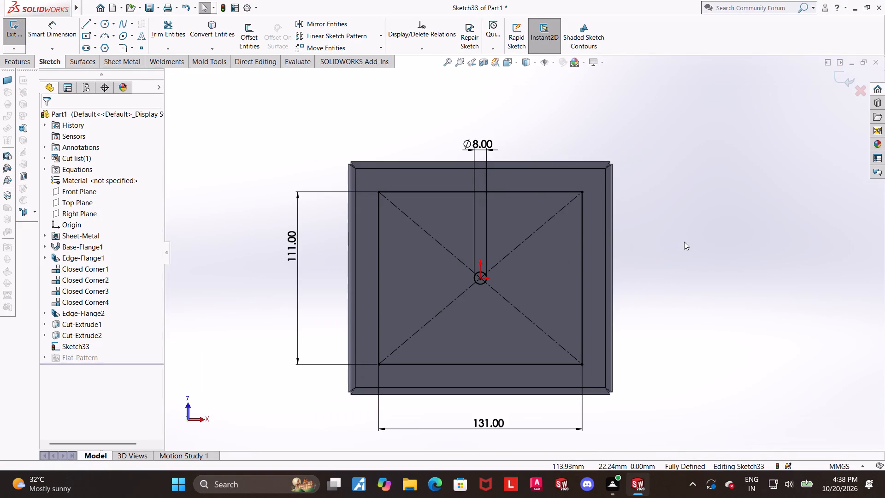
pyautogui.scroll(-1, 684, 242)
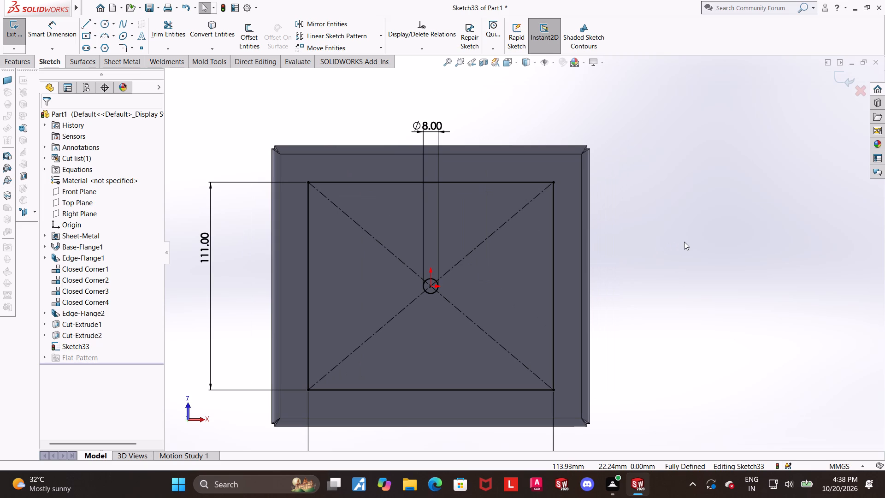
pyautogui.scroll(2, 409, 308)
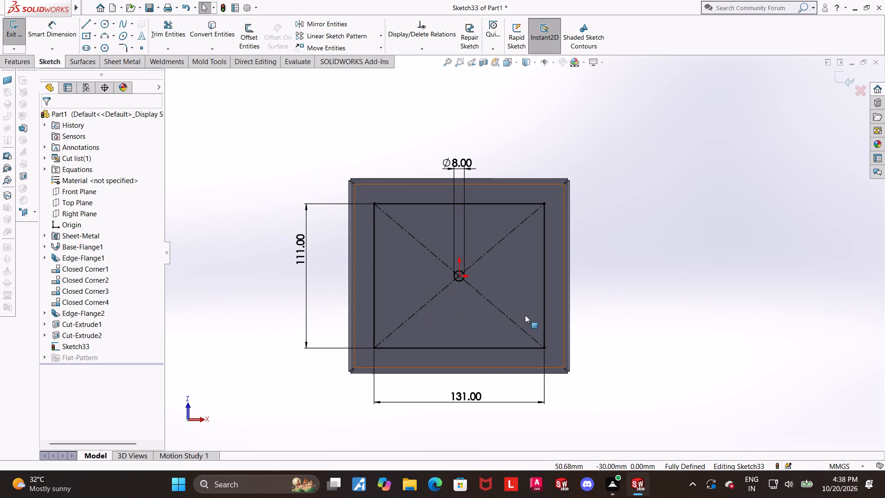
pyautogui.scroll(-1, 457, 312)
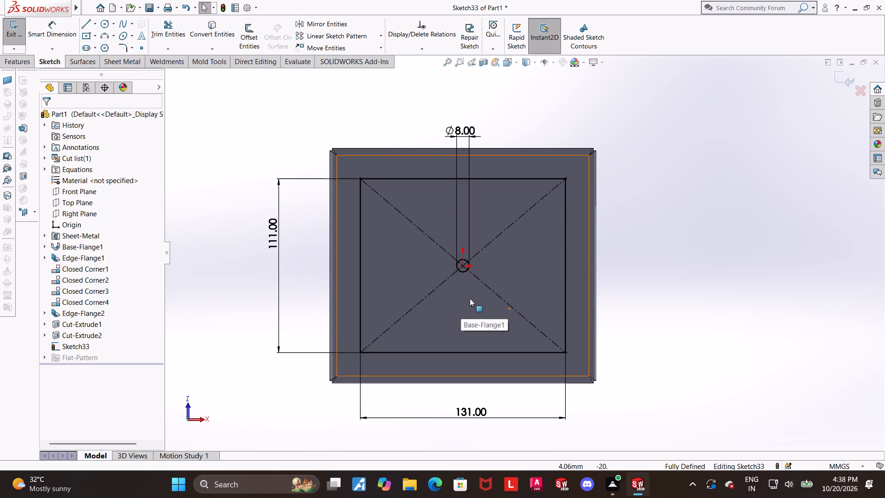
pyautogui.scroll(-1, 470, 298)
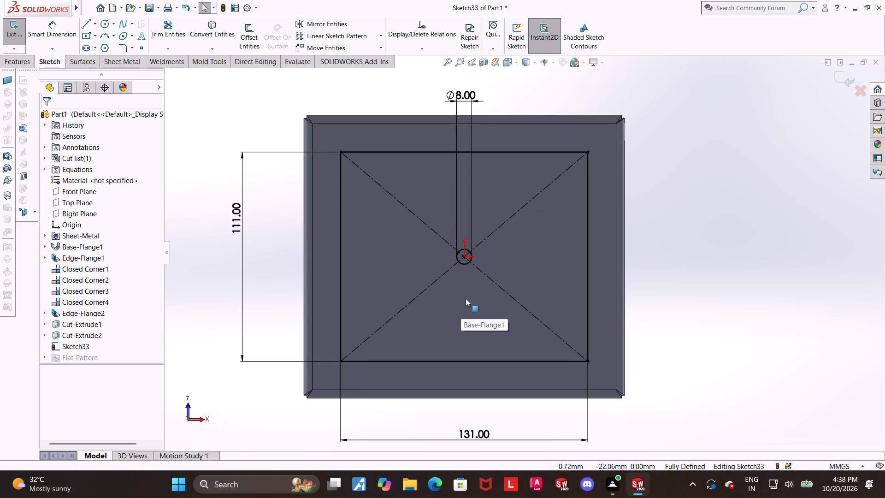
# Set the central circle's diameter to 6 mm.
pyautogui.doubleClick(467, 99)
pyautogui.press('6')
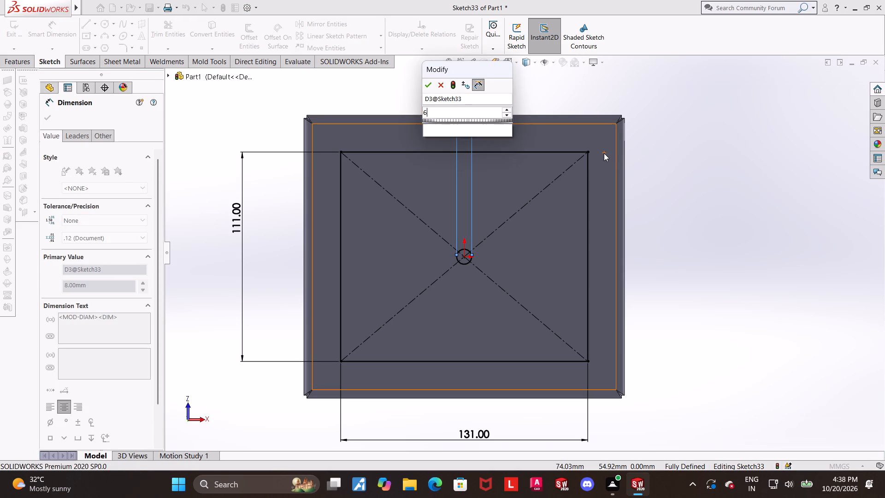
pyautogui.press('Return')
pyautogui.press('Escape')
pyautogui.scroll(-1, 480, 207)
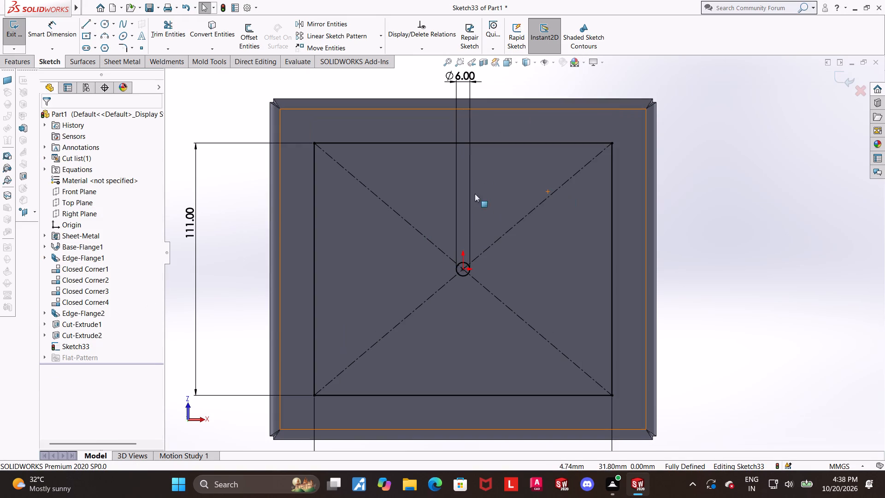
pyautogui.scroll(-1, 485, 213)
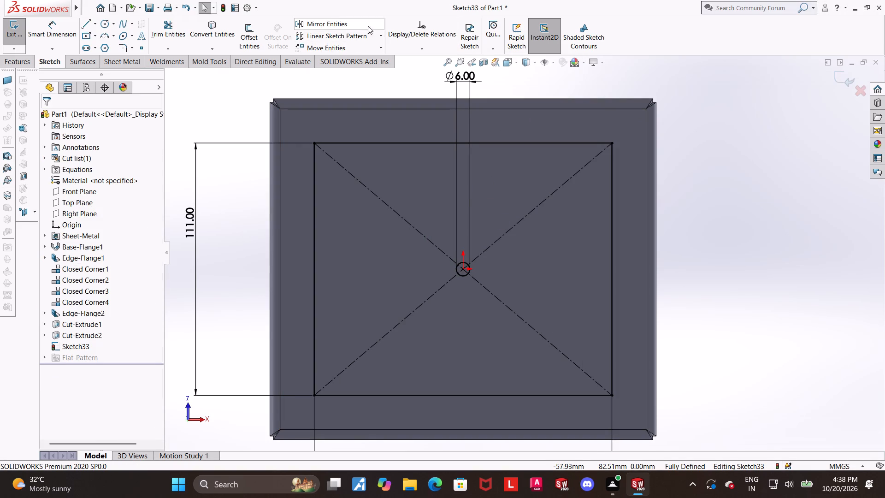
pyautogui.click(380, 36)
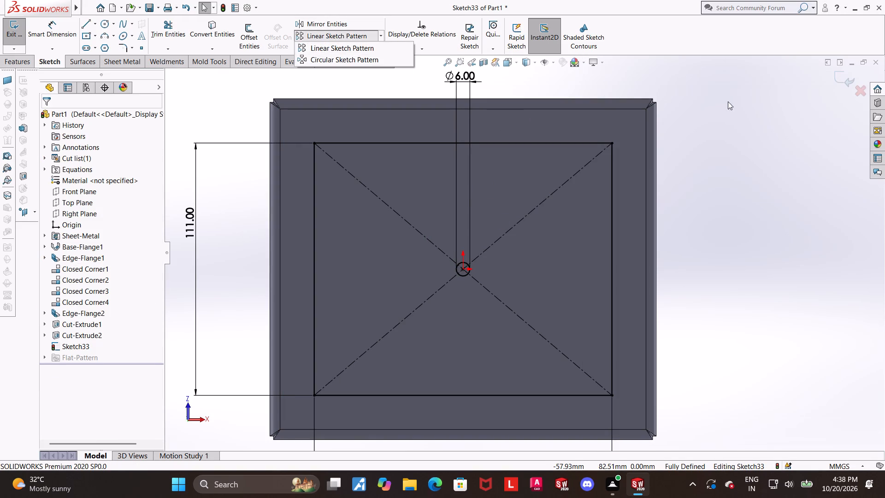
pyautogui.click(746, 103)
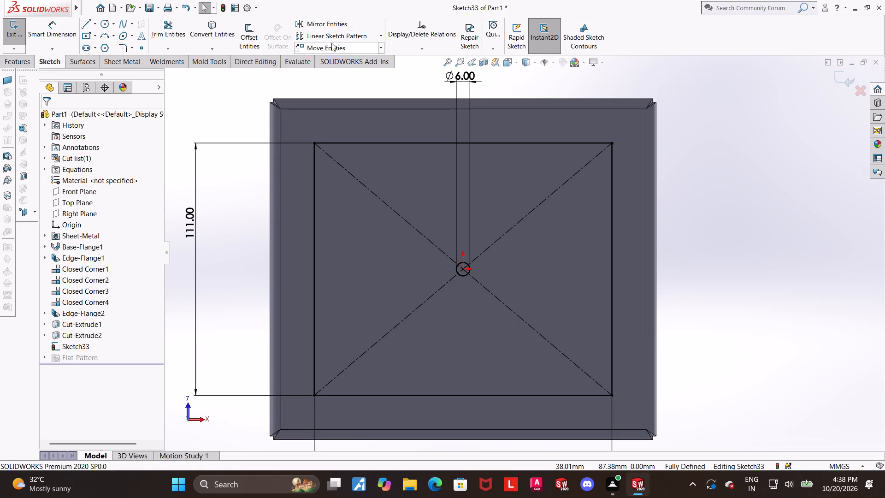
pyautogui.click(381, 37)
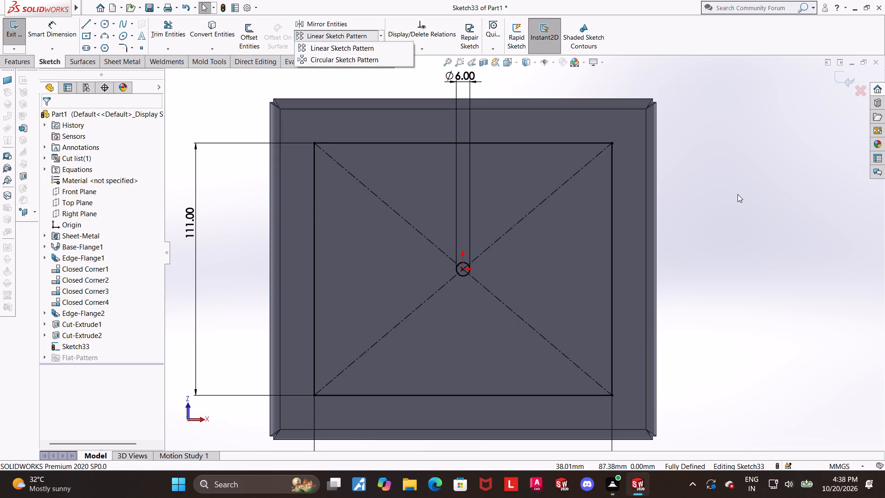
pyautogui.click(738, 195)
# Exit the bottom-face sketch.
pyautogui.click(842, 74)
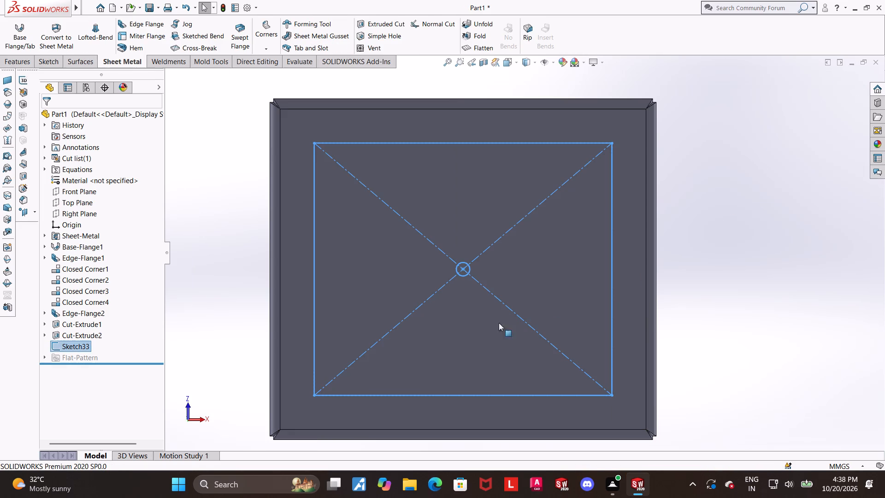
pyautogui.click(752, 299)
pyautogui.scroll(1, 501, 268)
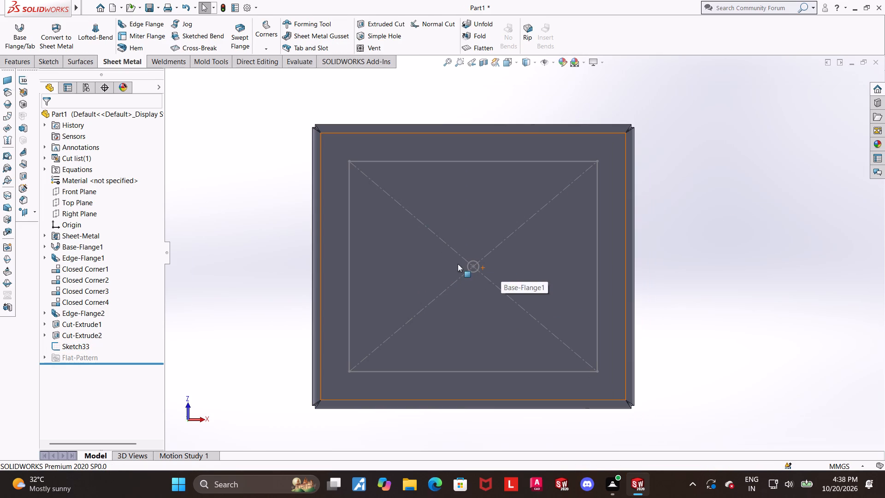
# Reopen the bottom-face sketch, convert the rectangle's four sides to construction geometry, and exit the sketch.
pyautogui.click(78, 342)
pyautogui.click(86, 316)
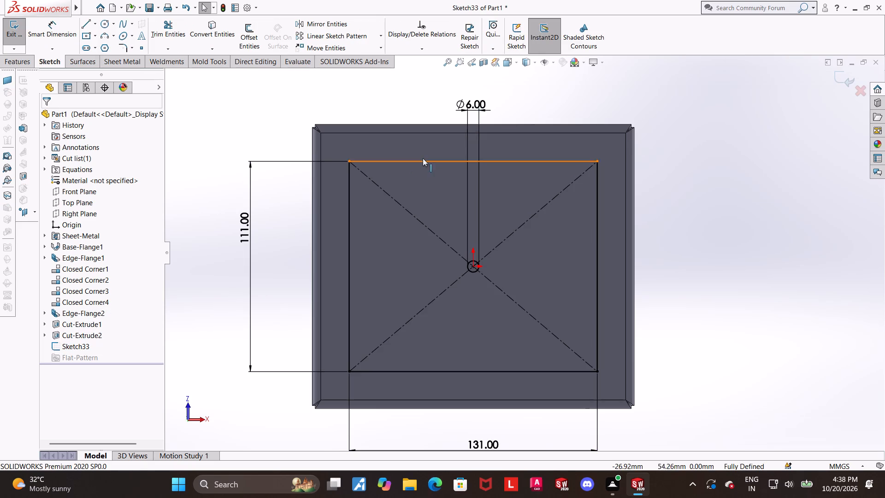
pyautogui.click(423, 160)
pyautogui.keyDown('ctrl'); pyautogui.click(349, 178); pyautogui.keyUp('ctrl')
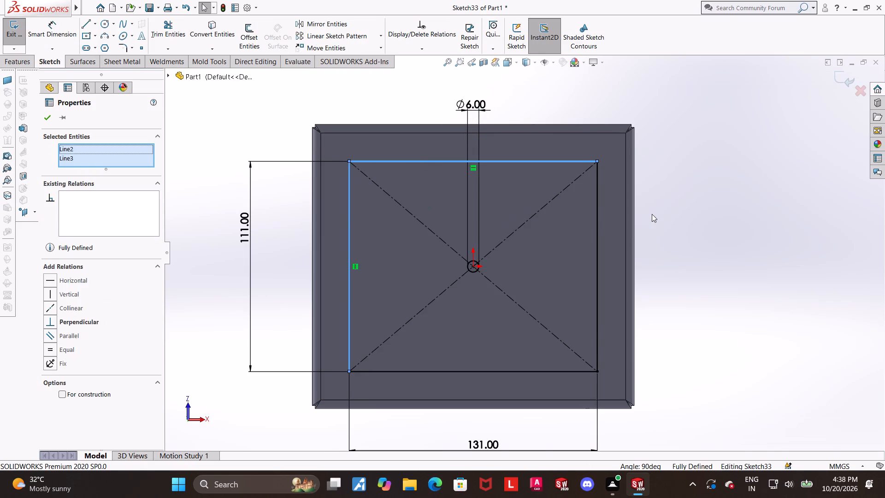
pyautogui.keyDown('ctrl'); pyautogui.click(600, 219); pyautogui.keyUp('ctrl')
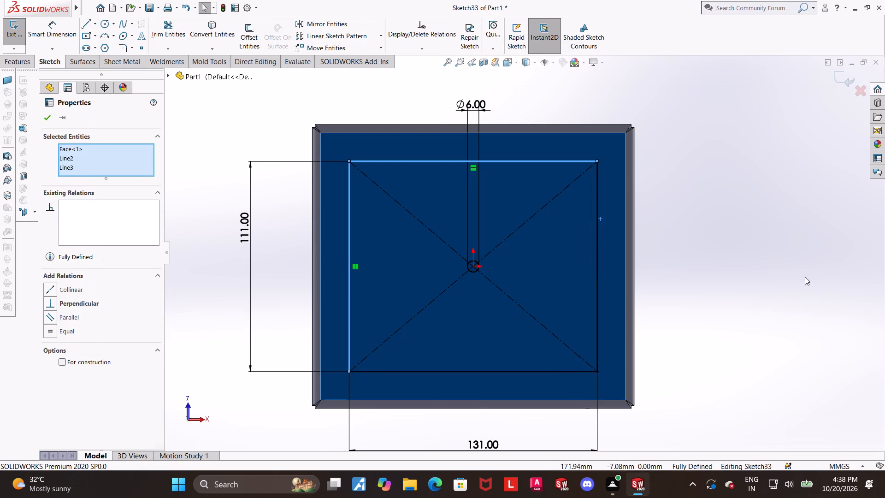
pyautogui.click(805, 277)
pyautogui.keyDown('ctrl'); pyautogui.click(598, 258); pyautogui.keyUp('ctrl')
pyautogui.keyDown('ctrl'); pyautogui.click(559, 161); pyautogui.keyUp('ctrl')
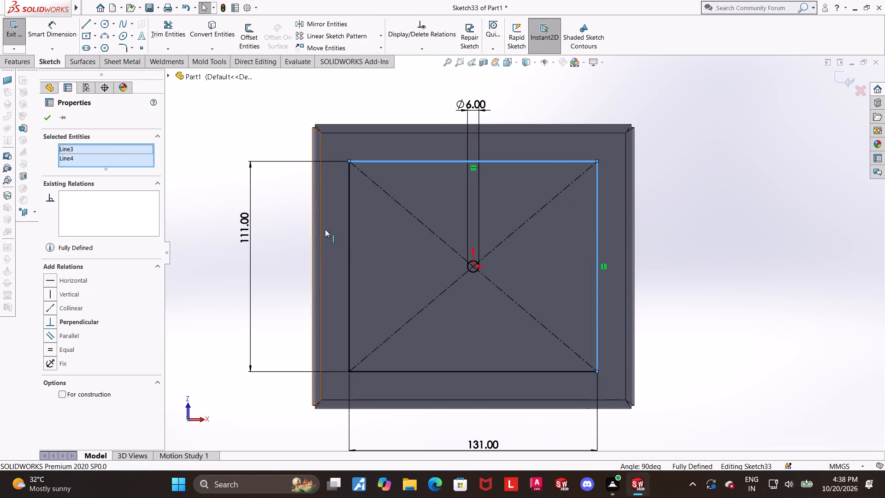
pyautogui.keyDown('ctrl'); pyautogui.click(349, 243); pyautogui.keyUp('ctrl')
pyautogui.keyDown('ctrl'); pyautogui.click(436, 372); pyautogui.keyUp('ctrl')
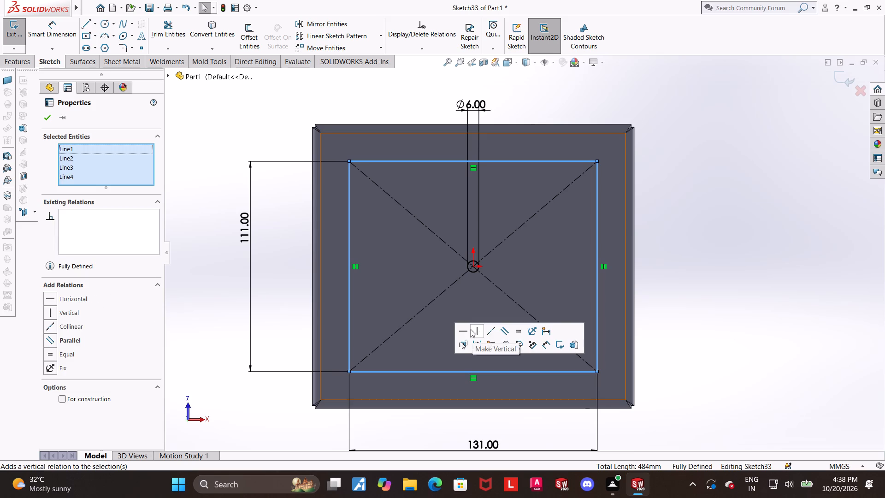
pyautogui.click(478, 344)
pyautogui.click(737, 322)
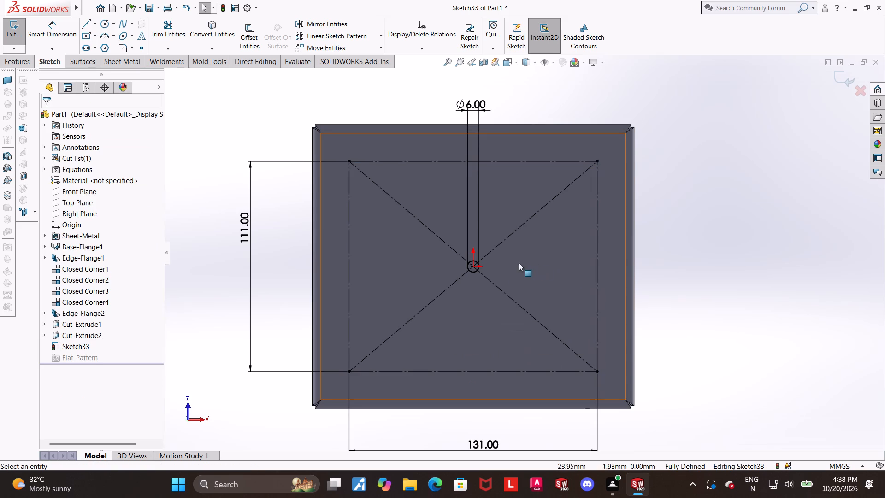
pyautogui.click(844, 74)
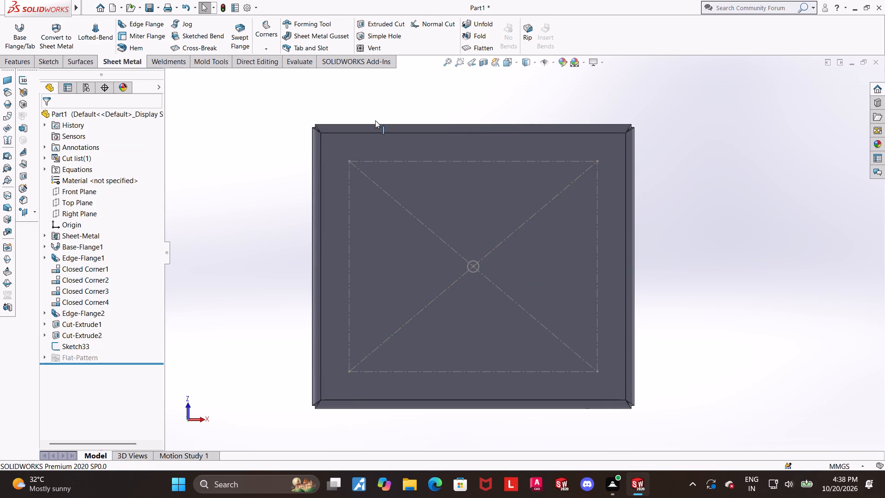
# Cut the central 6 mm circle through the bottom face with an Extruded Cut linked to the sheet thickness.
pyautogui.click(468, 262)
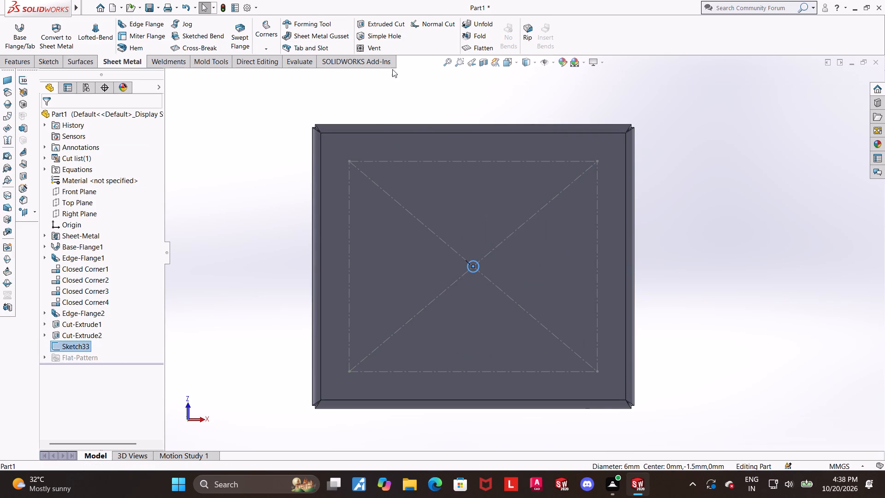
pyautogui.click(377, 22)
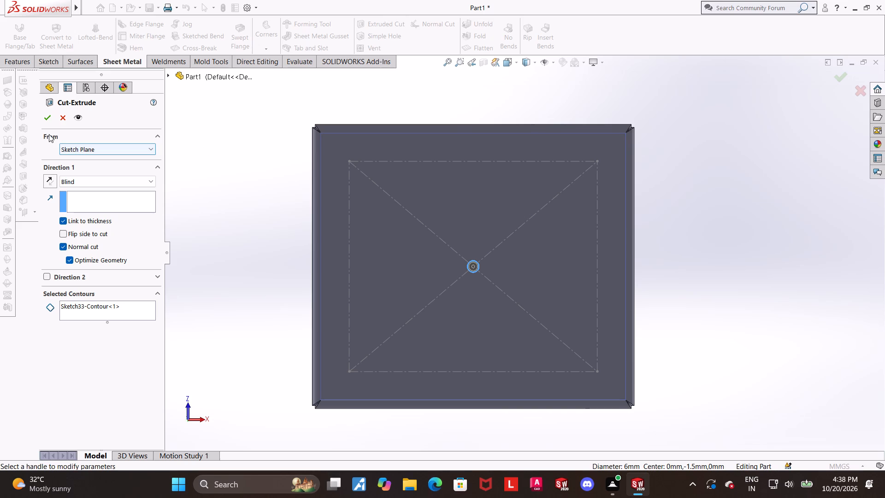
pyautogui.click(48, 122)
# Show the sketch belonging to the central hole's cut feature.
pyautogui.click(12, 68)
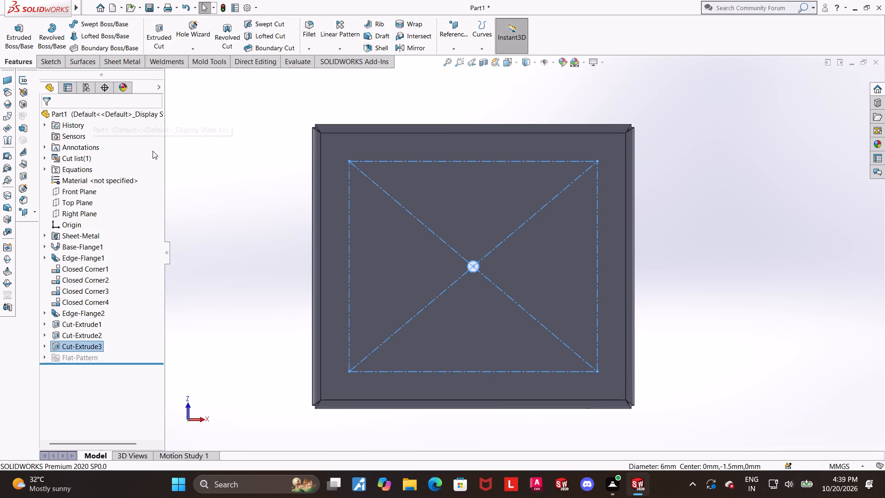
pyautogui.click(322, 148)
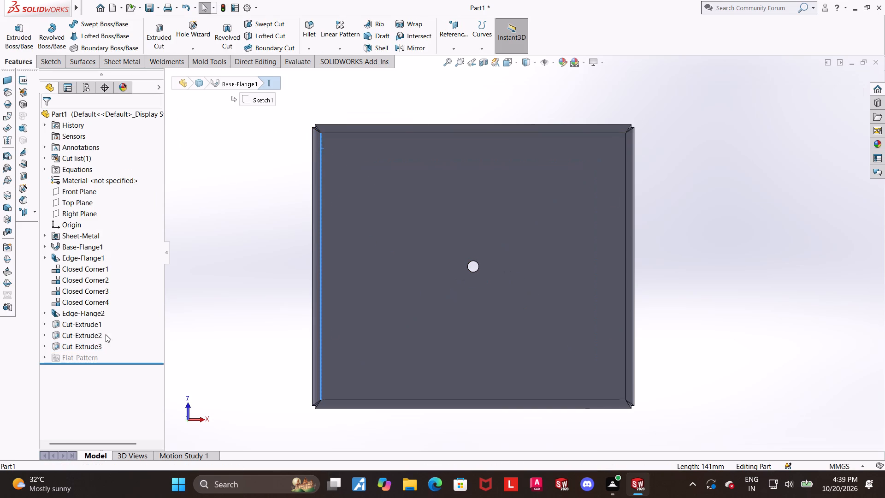
pyautogui.click(40, 345)
pyautogui.click(45, 345)
pyautogui.click(67, 360)
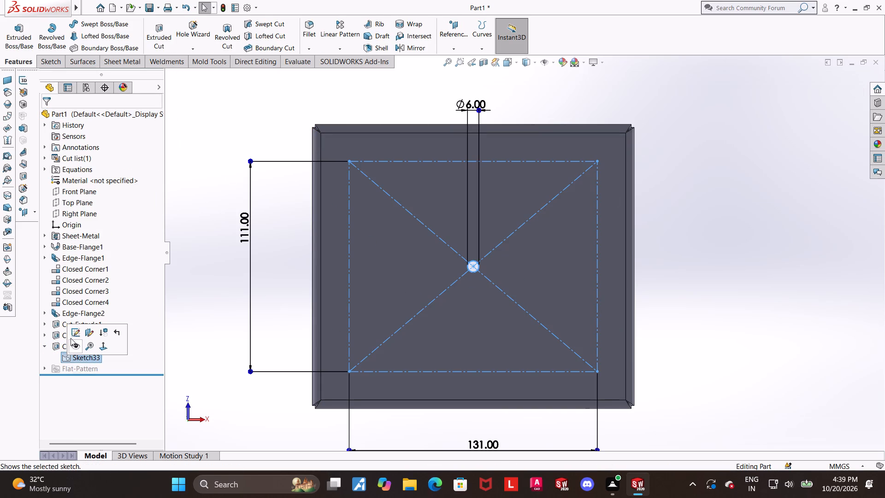
pyautogui.click(73, 344)
pyautogui.click(274, 270)
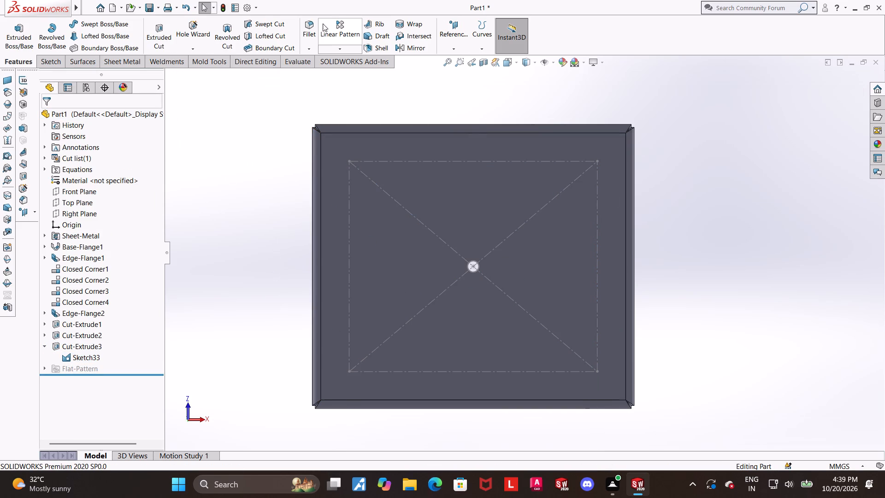
# Start a Fill Pattern and select the sketch with the construction rectangle as its fill boundary.
pyautogui.click(341, 49)
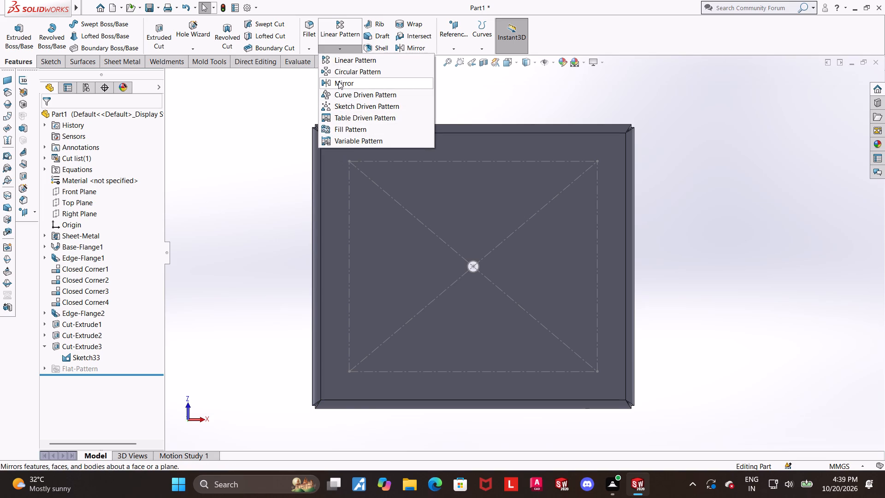
pyautogui.click(336, 130)
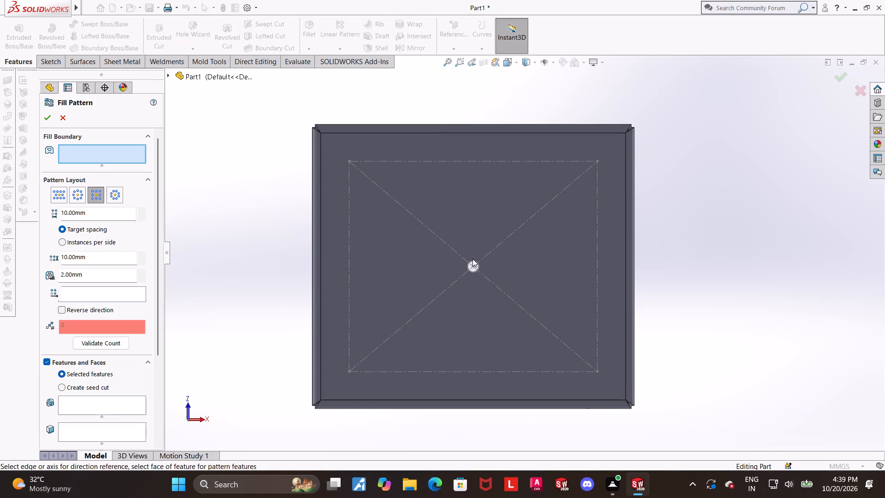
pyautogui.click(487, 279)
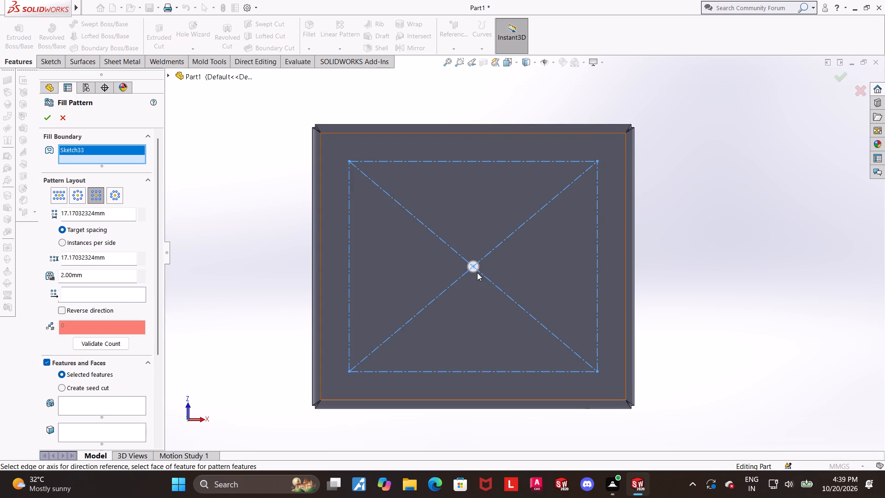
pyautogui.scroll(-4, 523, 289)
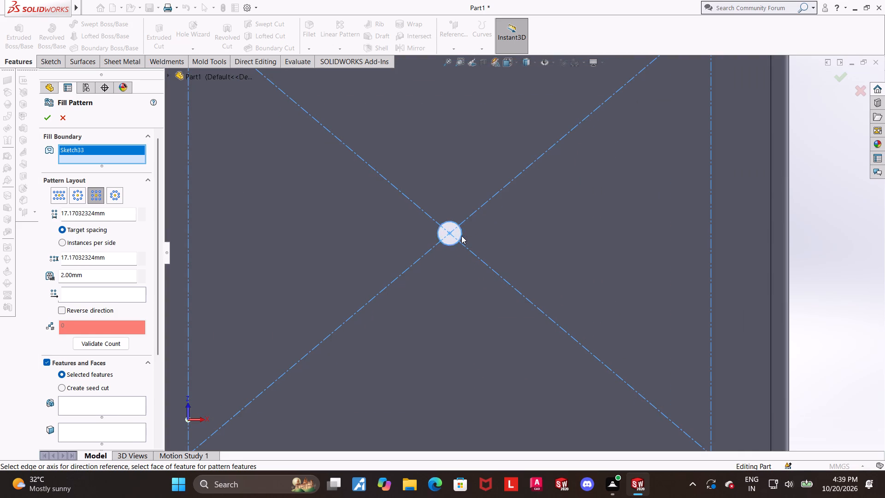
pyautogui.click(459, 234)
pyautogui.scroll(4, 459, 234)
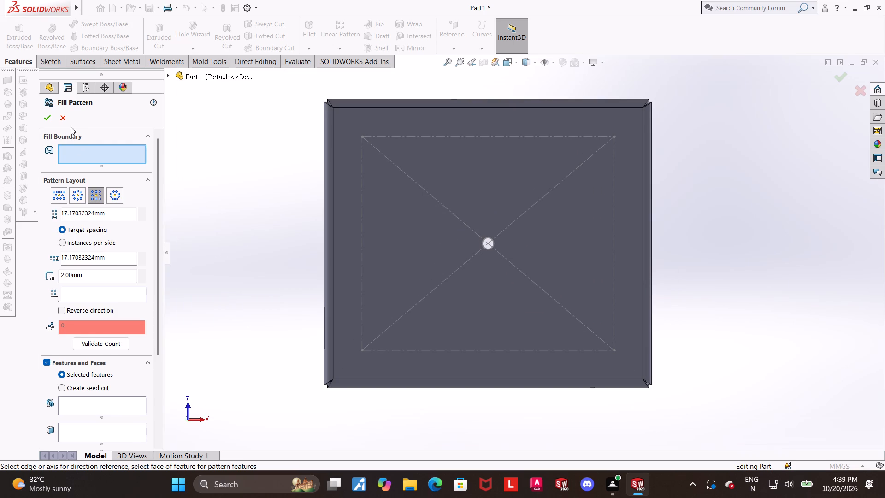
pyautogui.moveTo(605, 280); pyautogui.dragTo(610, 280, button='middle')
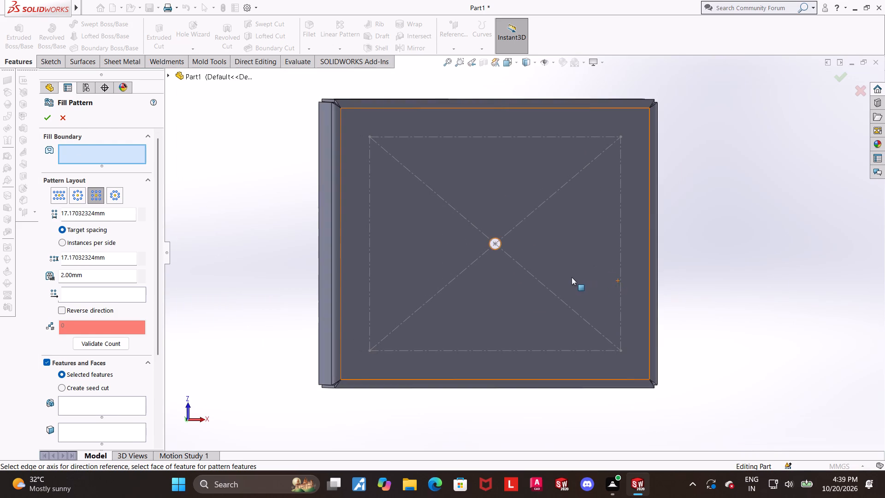
pyautogui.scroll(-3, 572, 277)
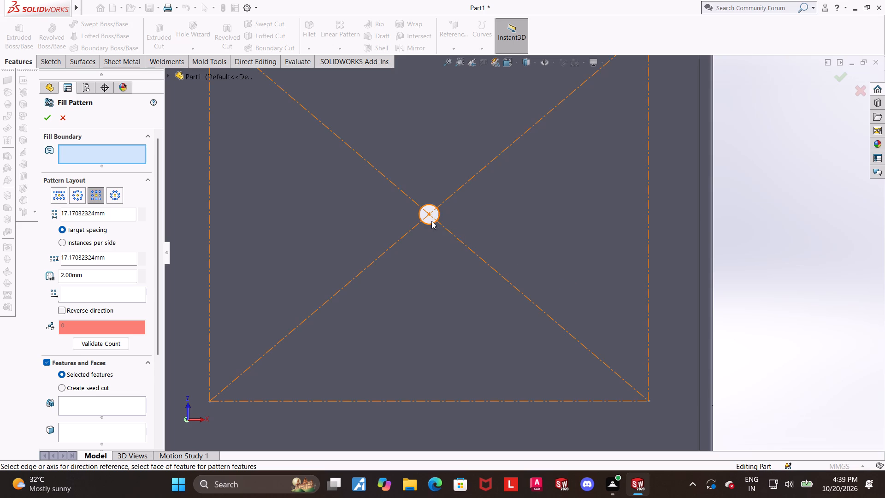
pyautogui.click(168, 74)
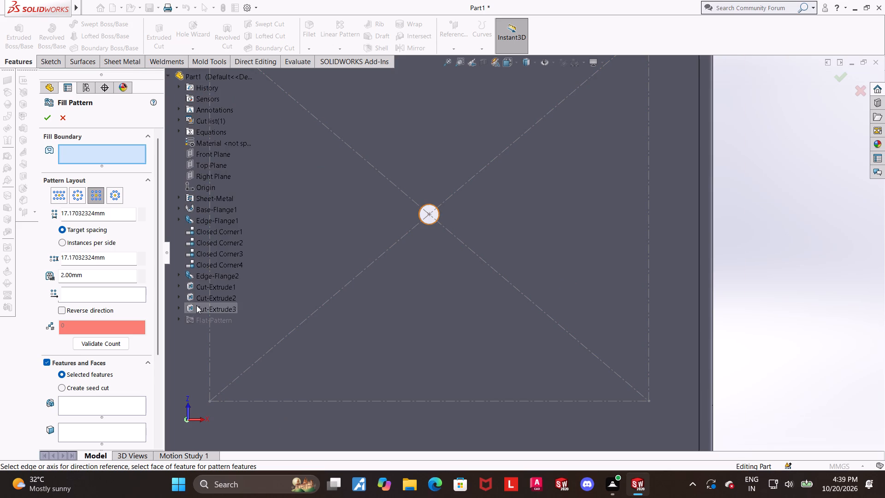
pyautogui.click(196, 305)
pyautogui.scroll(4, 432, 302)
pyautogui.scroll(-3, 455, 236)
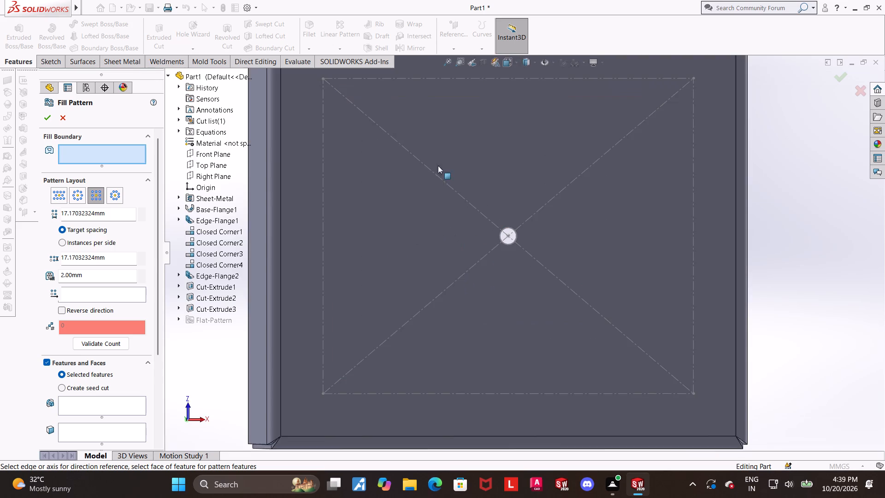
pyautogui.scroll(1, 403, 118)
pyautogui.click(453, 110)
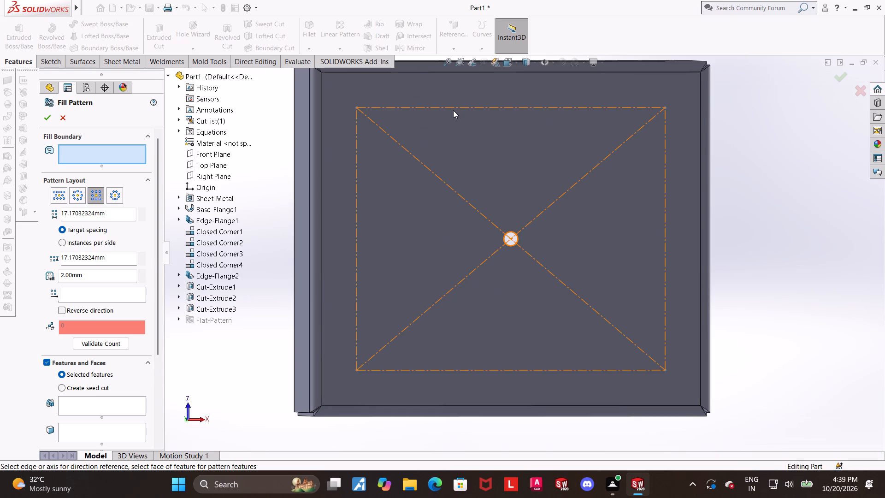
# Select the central hole's cut as the feature to repeat in the fill pattern.
pyautogui.doubleClick(90, 402)
pyautogui.click(209, 309)
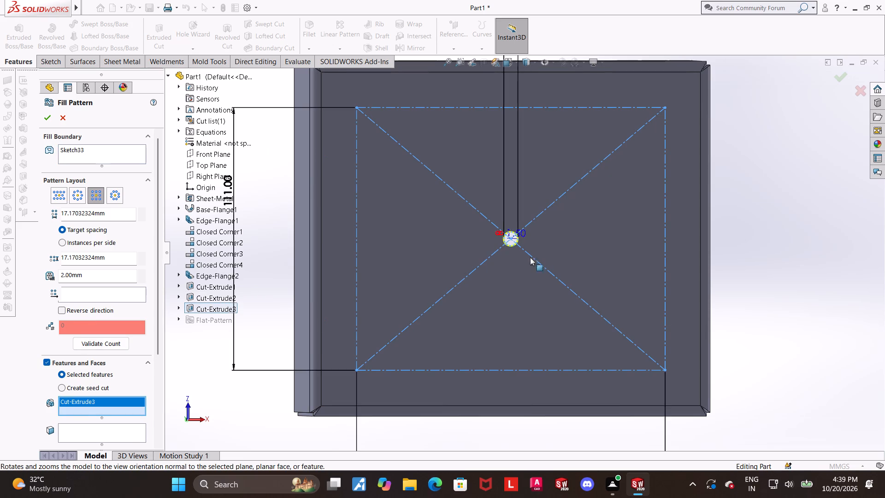
# Set both the loop spacing and the instance spacing of the square fill pattern to 15 mm.
pyautogui.scroll(5, 539, 257)
pyautogui.scroll(-3, 585, 254)
pyautogui.scroll(-2, 424, 255)
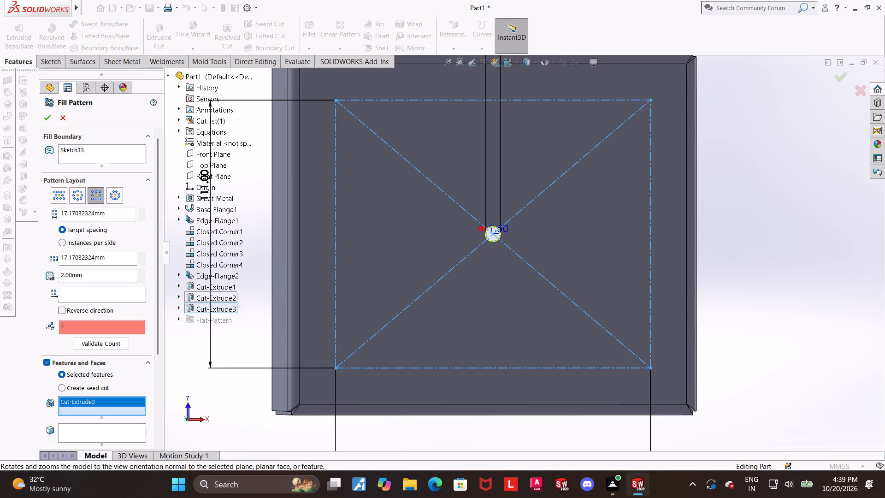
pyautogui.moveTo(114, 216); pyautogui.dragTo(43, 212)
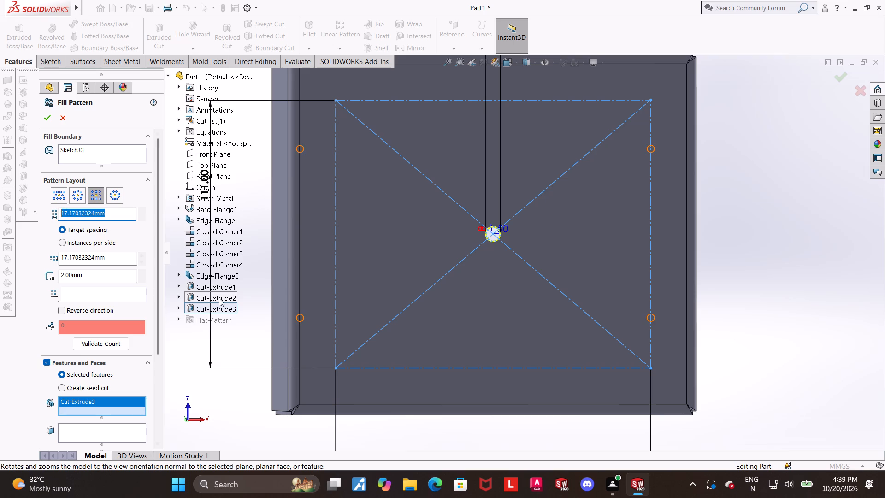
pyautogui.press('1')
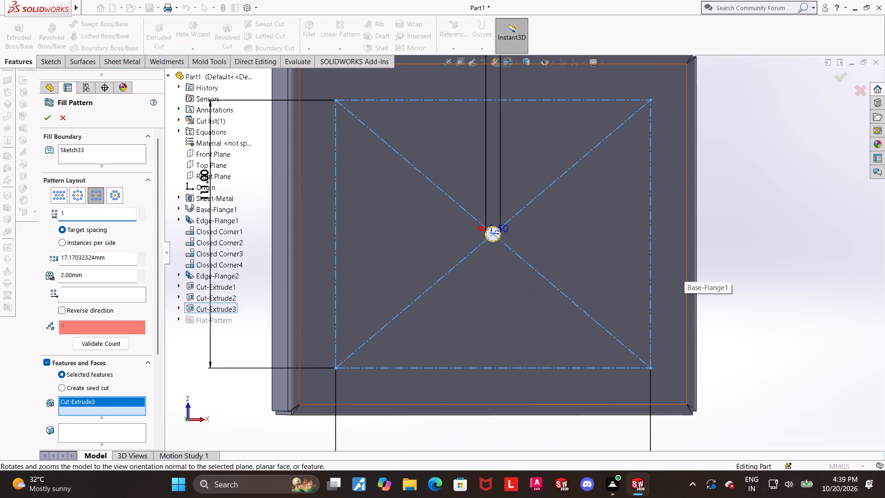
pyautogui.press('5')
pyautogui.press('Return')
pyautogui.moveTo(110, 258); pyautogui.dragTo(31, 251)
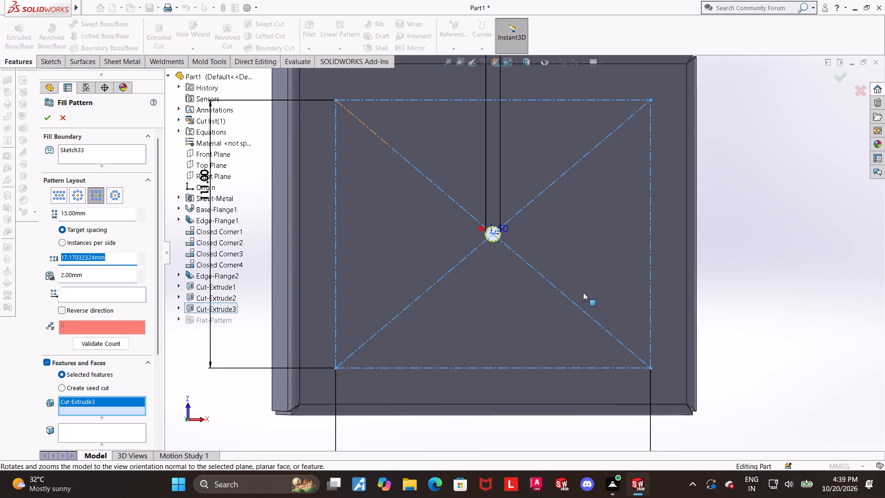
pyautogui.press('1')
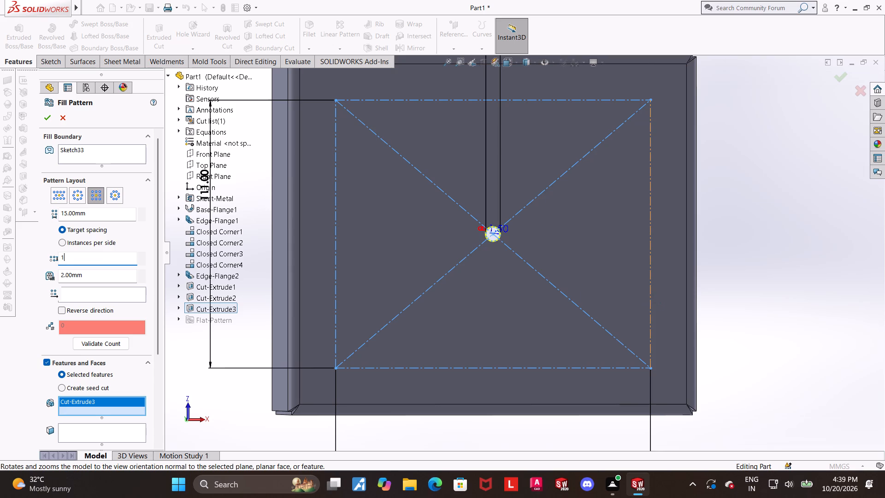
pyautogui.press('5')
pyautogui.press('Return')
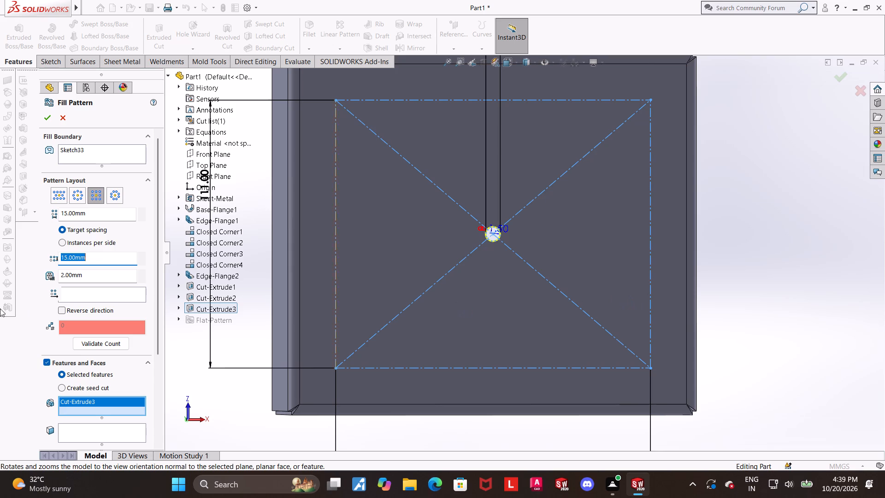
# Validate the fill pattern's instance count with the 15 mm spacings.
pyautogui.moveTo(92, 277); pyautogui.dragTo(36, 272)
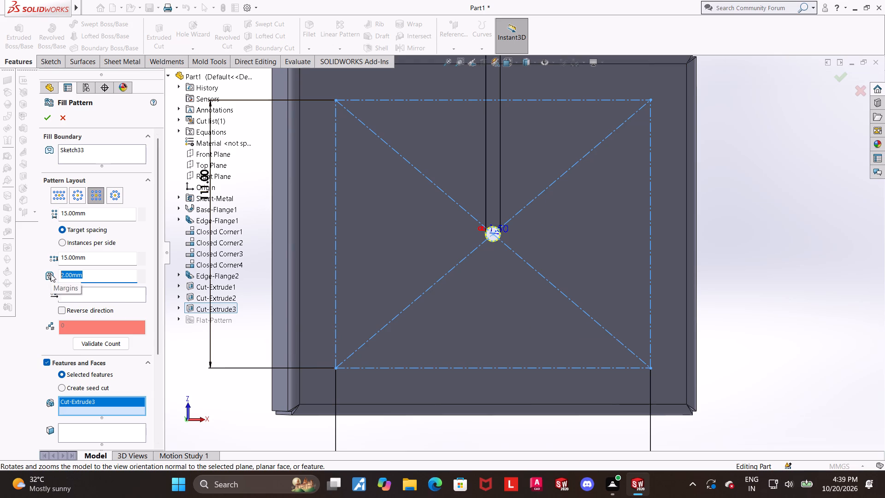
pyautogui.scroll(1, 448, 286)
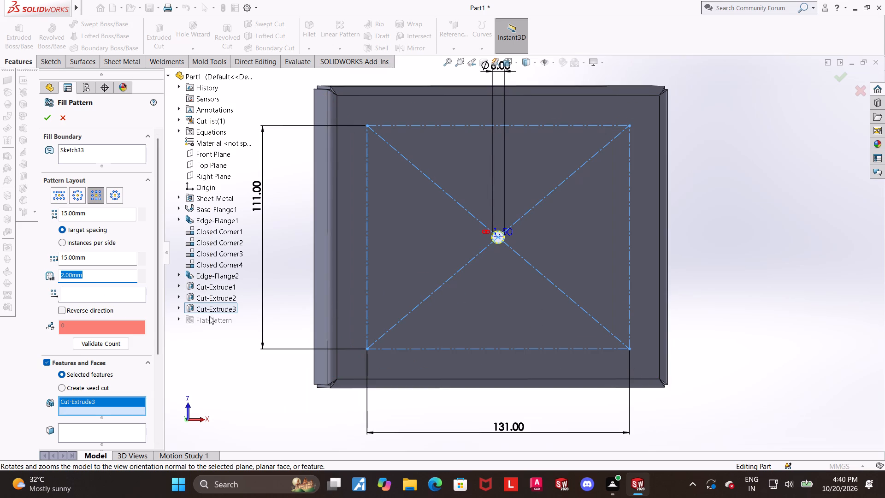
pyautogui.scroll(-1, 209, 334)
pyautogui.click(111, 343)
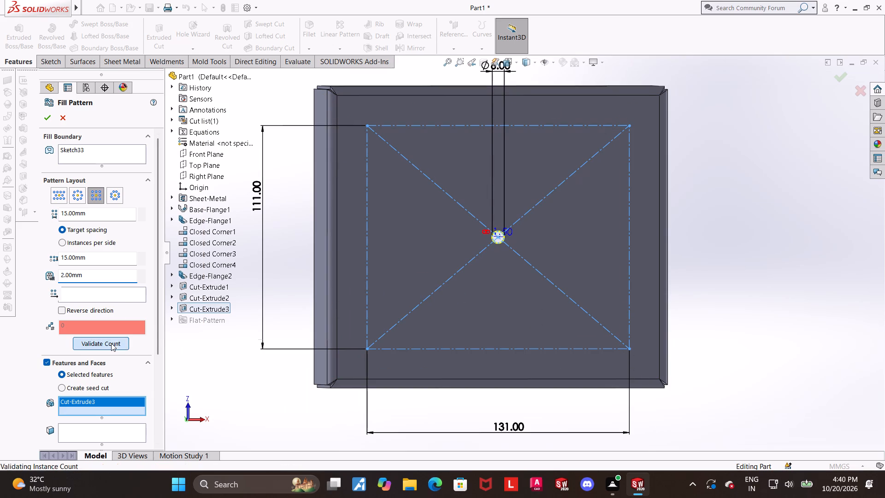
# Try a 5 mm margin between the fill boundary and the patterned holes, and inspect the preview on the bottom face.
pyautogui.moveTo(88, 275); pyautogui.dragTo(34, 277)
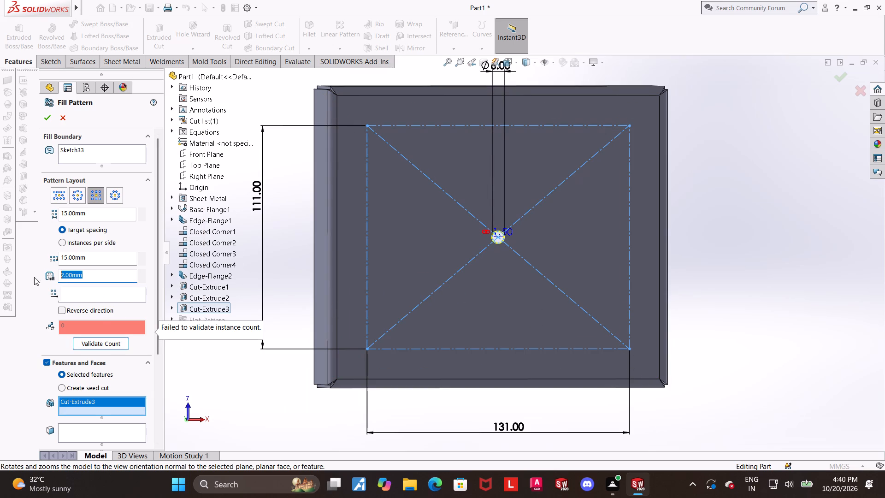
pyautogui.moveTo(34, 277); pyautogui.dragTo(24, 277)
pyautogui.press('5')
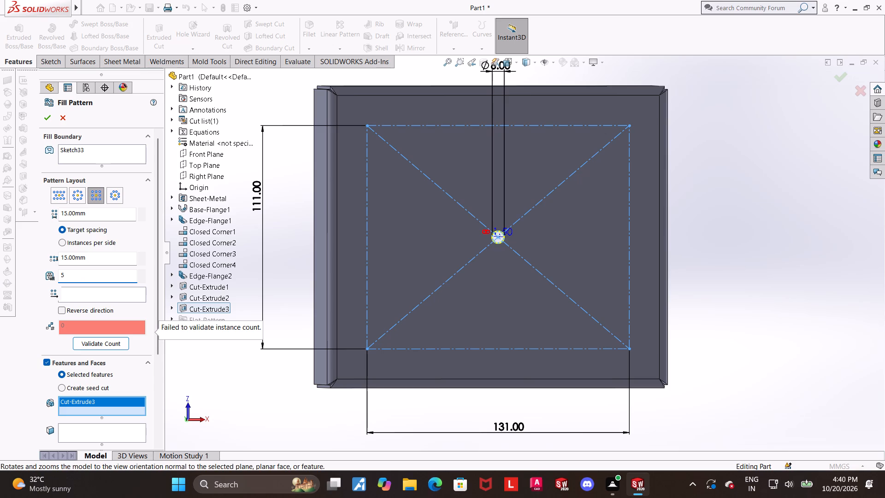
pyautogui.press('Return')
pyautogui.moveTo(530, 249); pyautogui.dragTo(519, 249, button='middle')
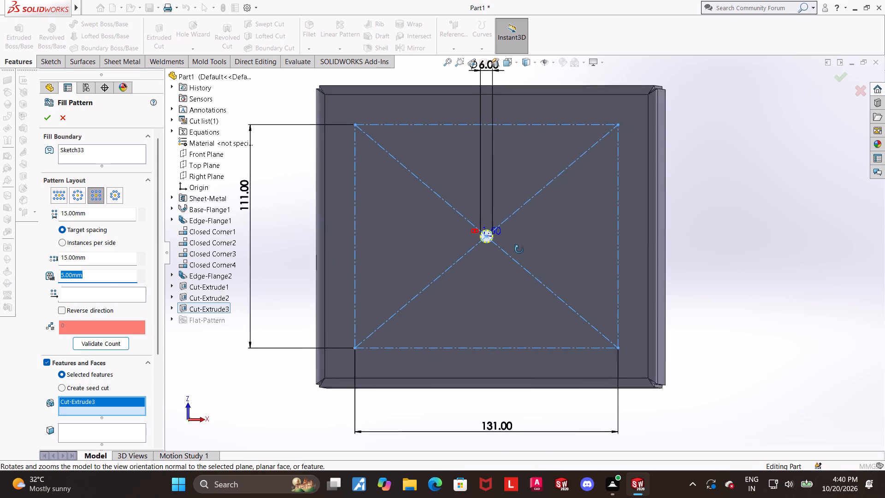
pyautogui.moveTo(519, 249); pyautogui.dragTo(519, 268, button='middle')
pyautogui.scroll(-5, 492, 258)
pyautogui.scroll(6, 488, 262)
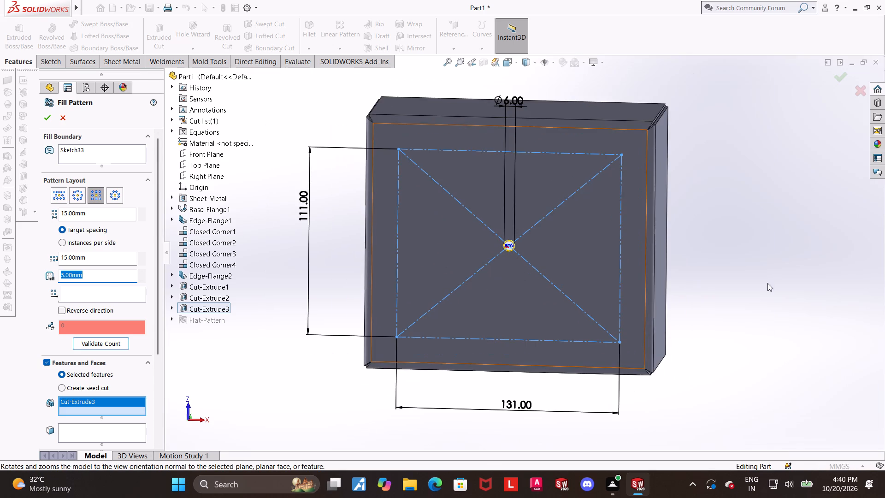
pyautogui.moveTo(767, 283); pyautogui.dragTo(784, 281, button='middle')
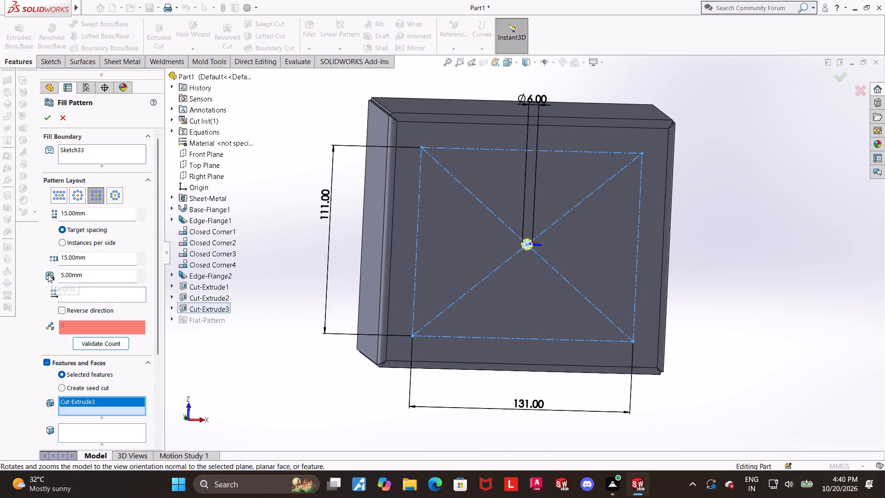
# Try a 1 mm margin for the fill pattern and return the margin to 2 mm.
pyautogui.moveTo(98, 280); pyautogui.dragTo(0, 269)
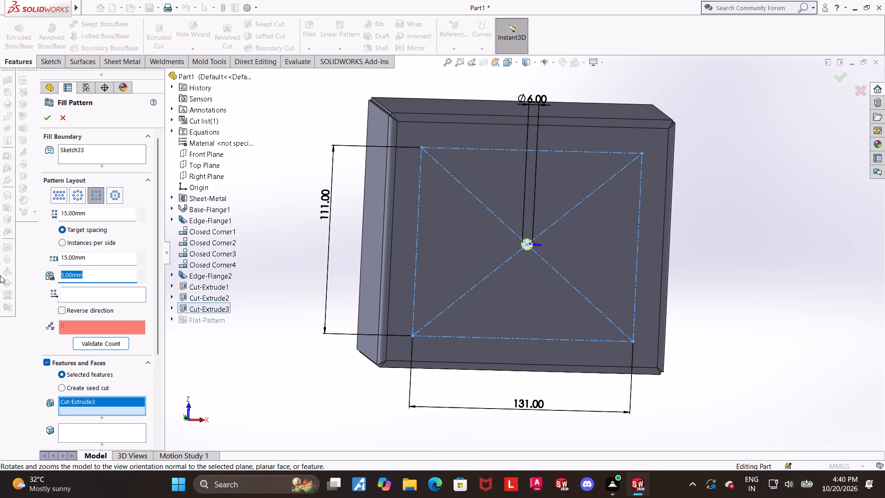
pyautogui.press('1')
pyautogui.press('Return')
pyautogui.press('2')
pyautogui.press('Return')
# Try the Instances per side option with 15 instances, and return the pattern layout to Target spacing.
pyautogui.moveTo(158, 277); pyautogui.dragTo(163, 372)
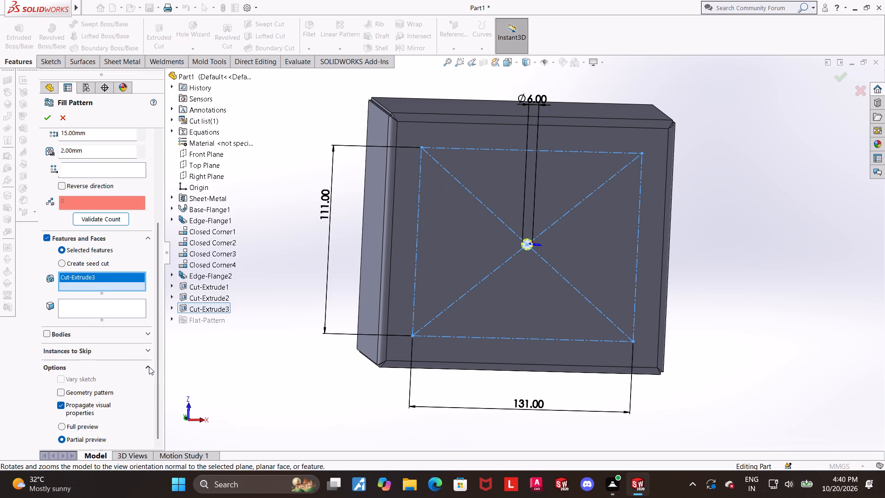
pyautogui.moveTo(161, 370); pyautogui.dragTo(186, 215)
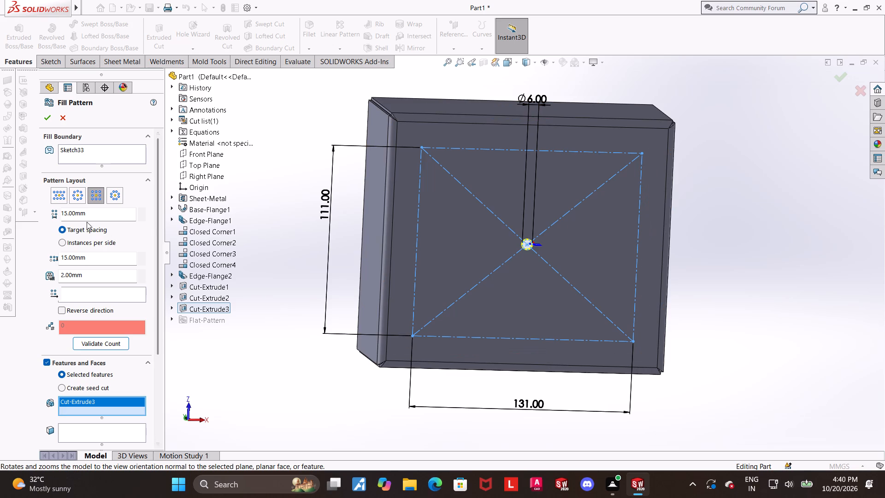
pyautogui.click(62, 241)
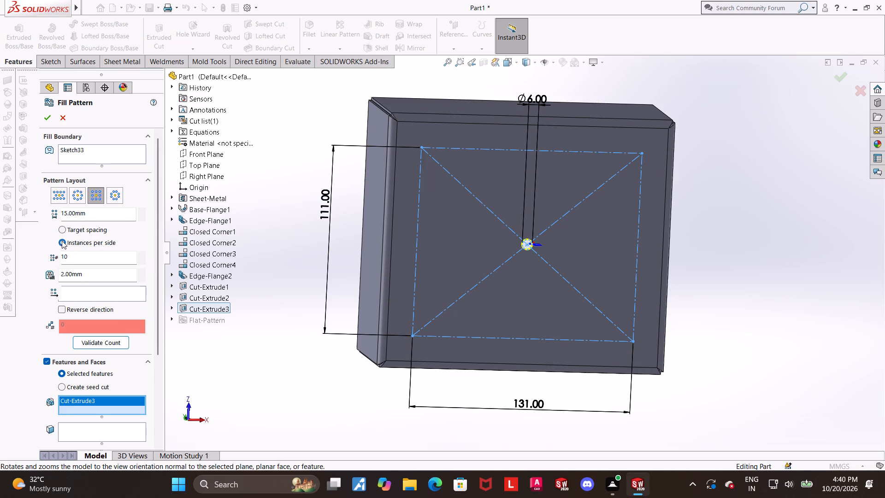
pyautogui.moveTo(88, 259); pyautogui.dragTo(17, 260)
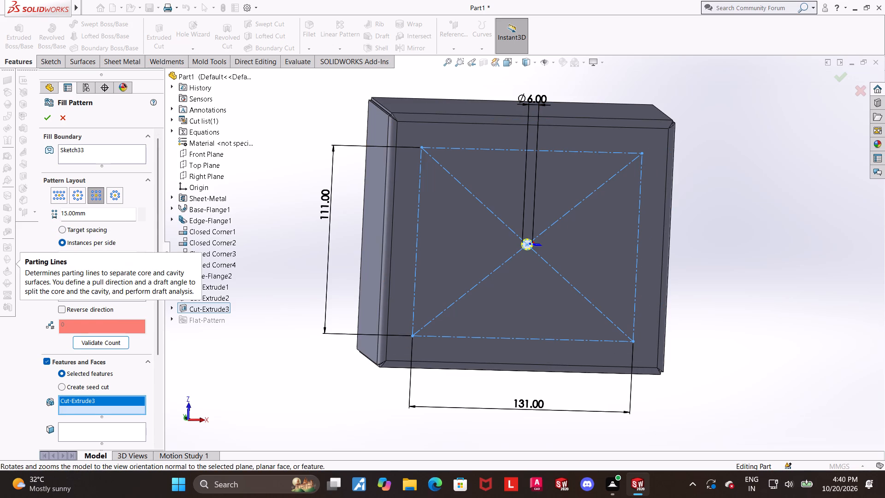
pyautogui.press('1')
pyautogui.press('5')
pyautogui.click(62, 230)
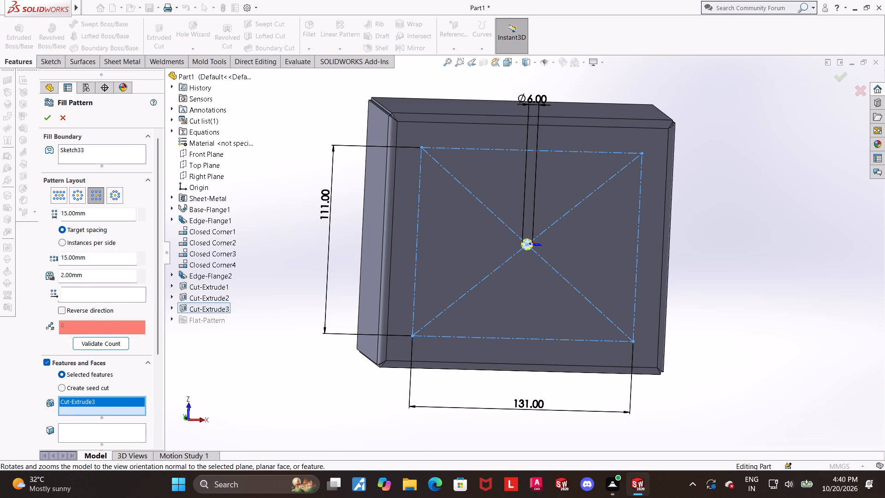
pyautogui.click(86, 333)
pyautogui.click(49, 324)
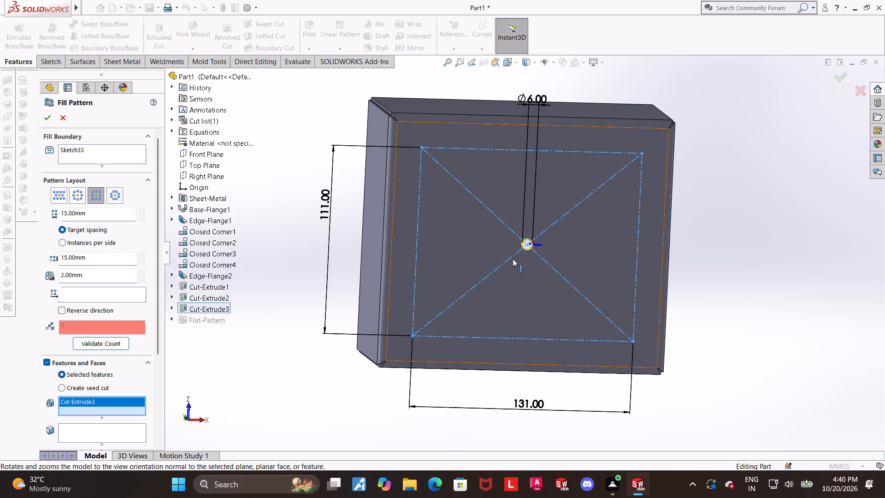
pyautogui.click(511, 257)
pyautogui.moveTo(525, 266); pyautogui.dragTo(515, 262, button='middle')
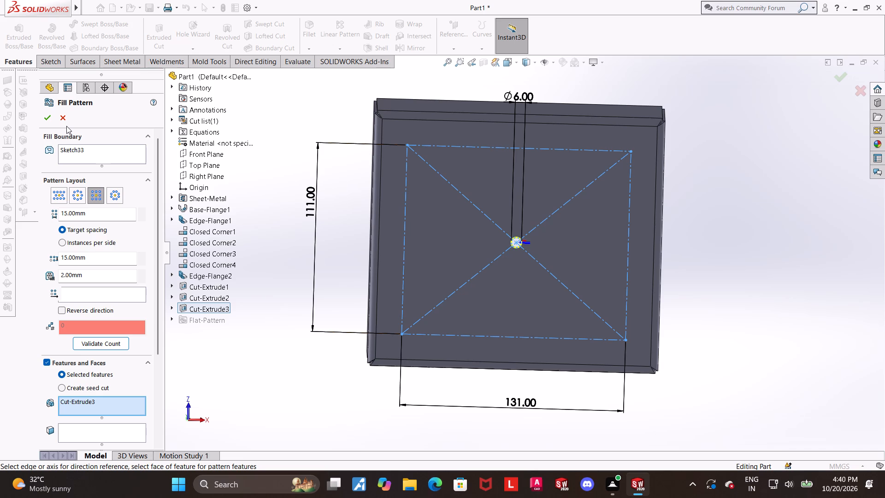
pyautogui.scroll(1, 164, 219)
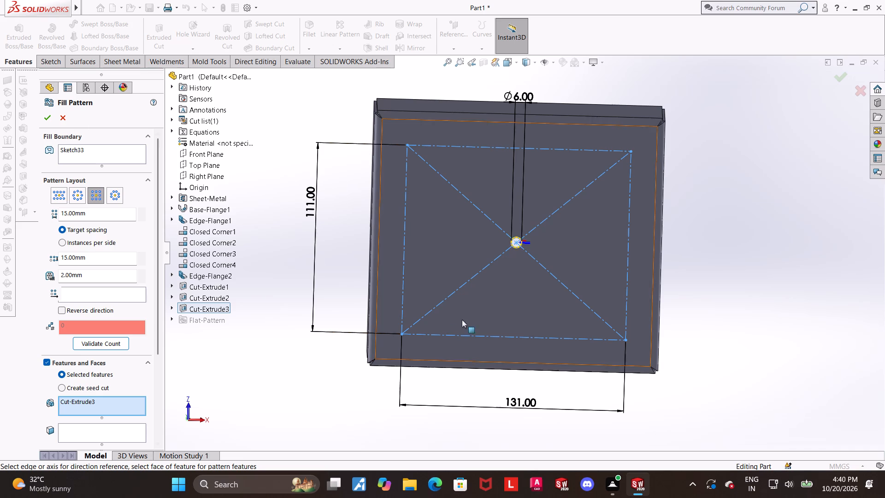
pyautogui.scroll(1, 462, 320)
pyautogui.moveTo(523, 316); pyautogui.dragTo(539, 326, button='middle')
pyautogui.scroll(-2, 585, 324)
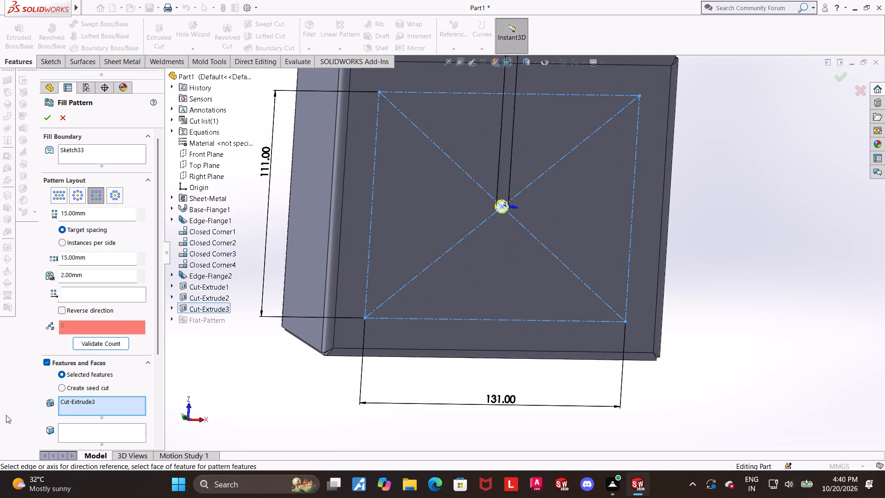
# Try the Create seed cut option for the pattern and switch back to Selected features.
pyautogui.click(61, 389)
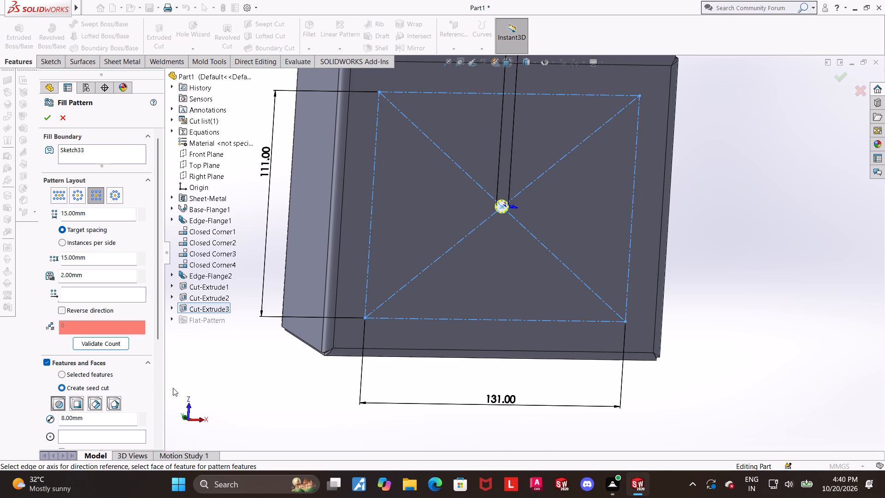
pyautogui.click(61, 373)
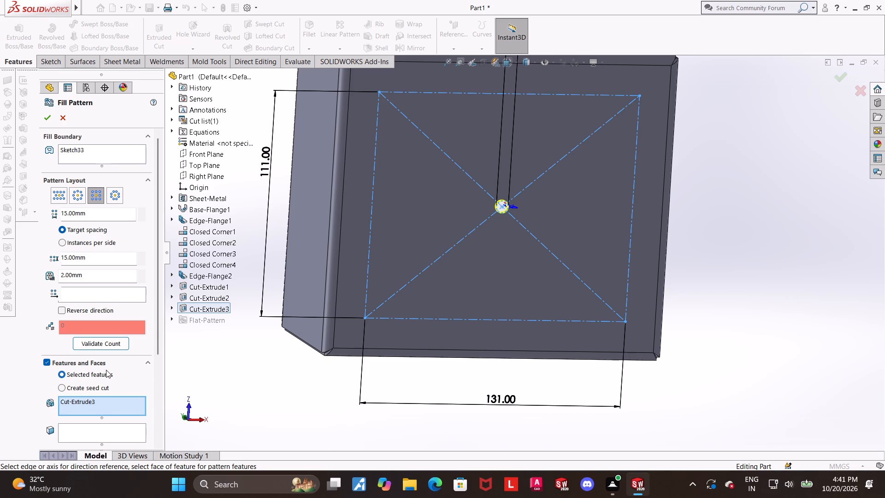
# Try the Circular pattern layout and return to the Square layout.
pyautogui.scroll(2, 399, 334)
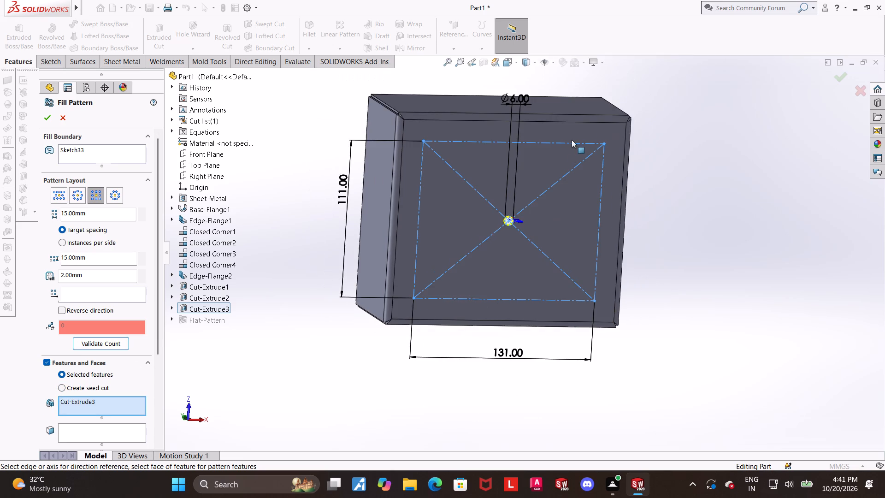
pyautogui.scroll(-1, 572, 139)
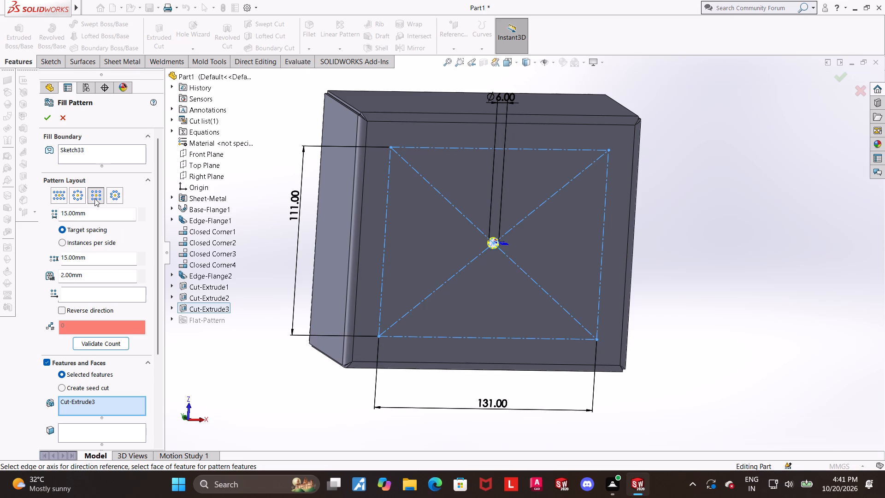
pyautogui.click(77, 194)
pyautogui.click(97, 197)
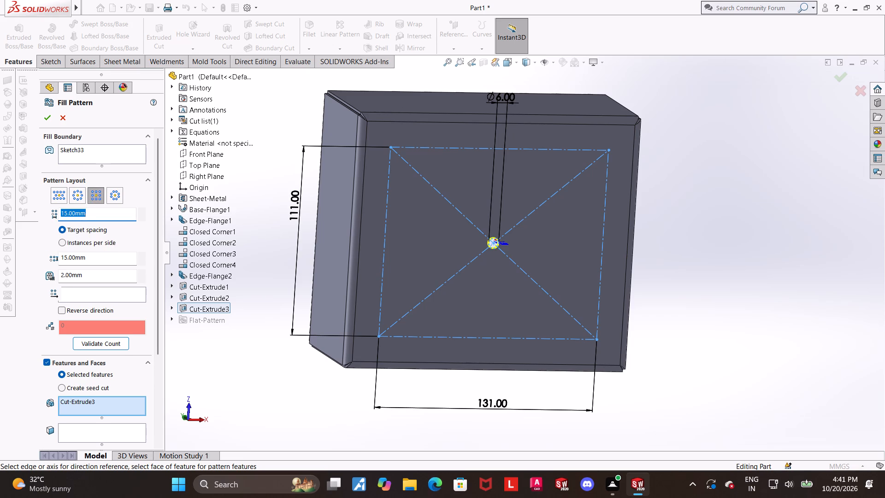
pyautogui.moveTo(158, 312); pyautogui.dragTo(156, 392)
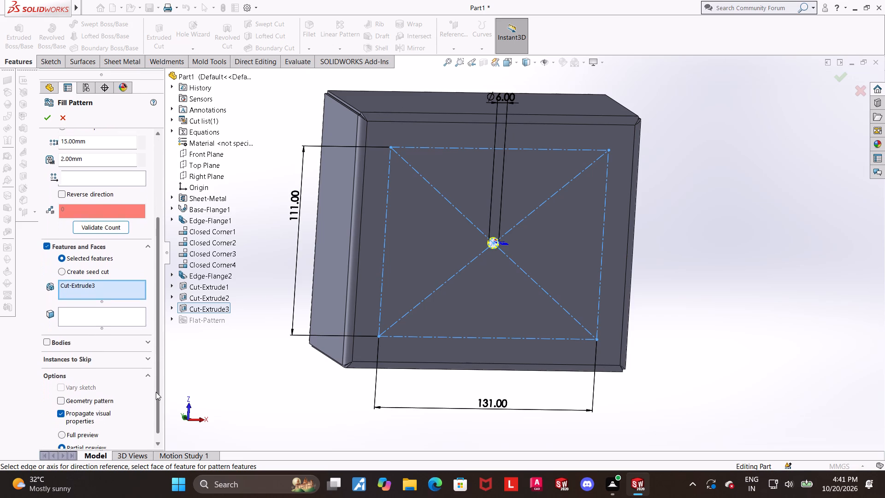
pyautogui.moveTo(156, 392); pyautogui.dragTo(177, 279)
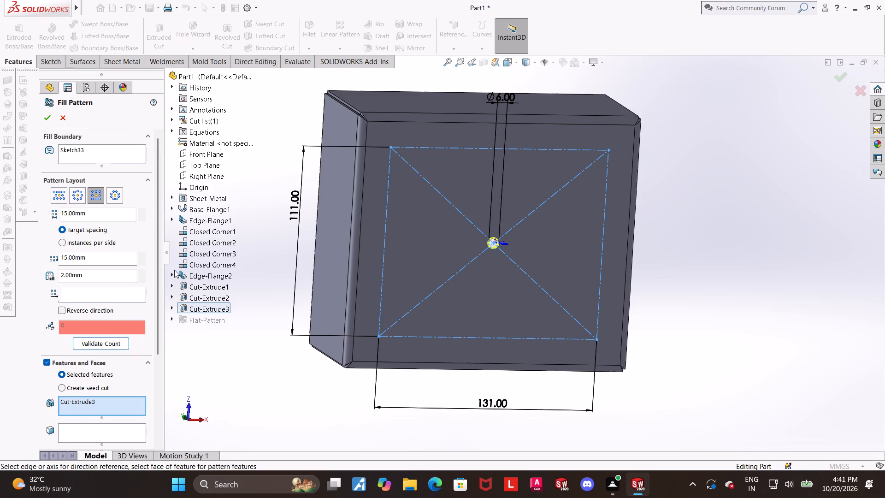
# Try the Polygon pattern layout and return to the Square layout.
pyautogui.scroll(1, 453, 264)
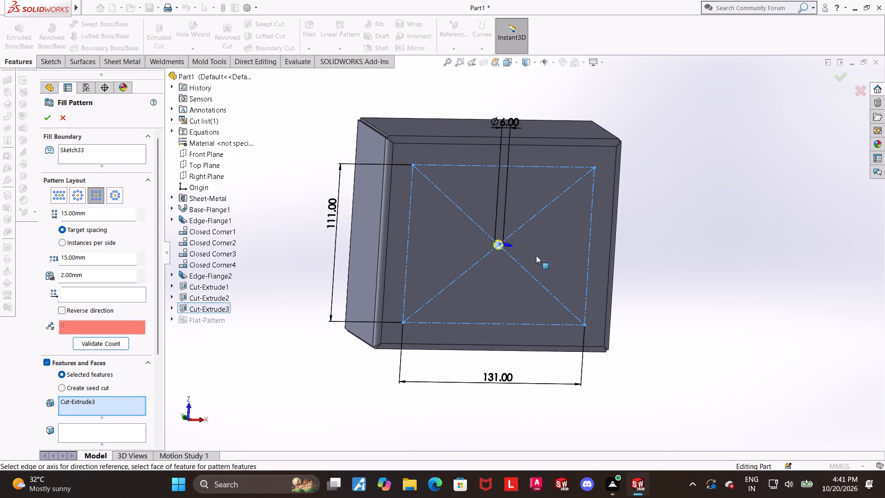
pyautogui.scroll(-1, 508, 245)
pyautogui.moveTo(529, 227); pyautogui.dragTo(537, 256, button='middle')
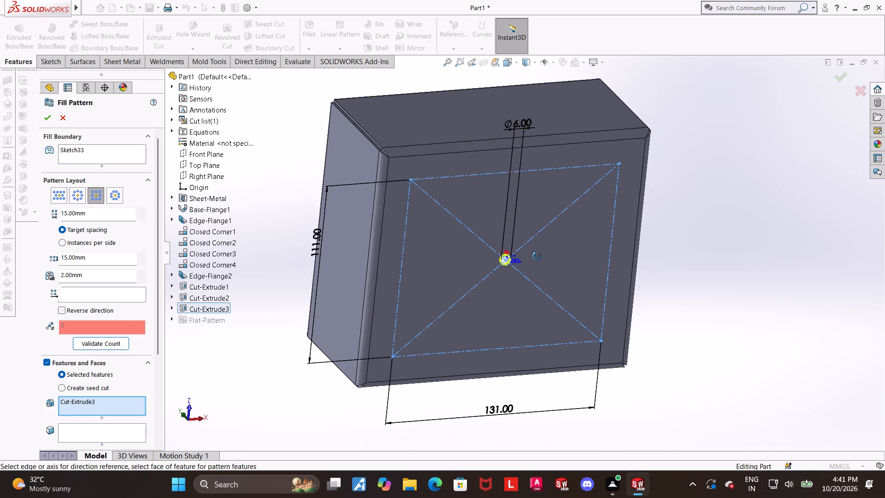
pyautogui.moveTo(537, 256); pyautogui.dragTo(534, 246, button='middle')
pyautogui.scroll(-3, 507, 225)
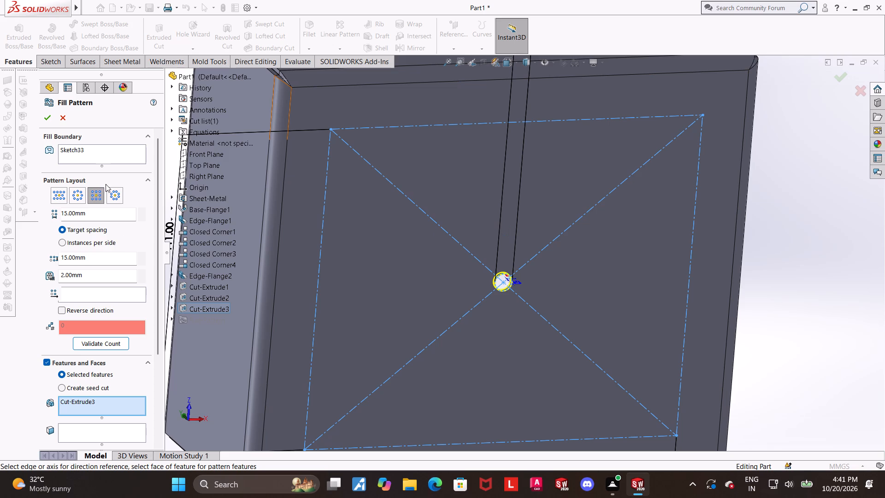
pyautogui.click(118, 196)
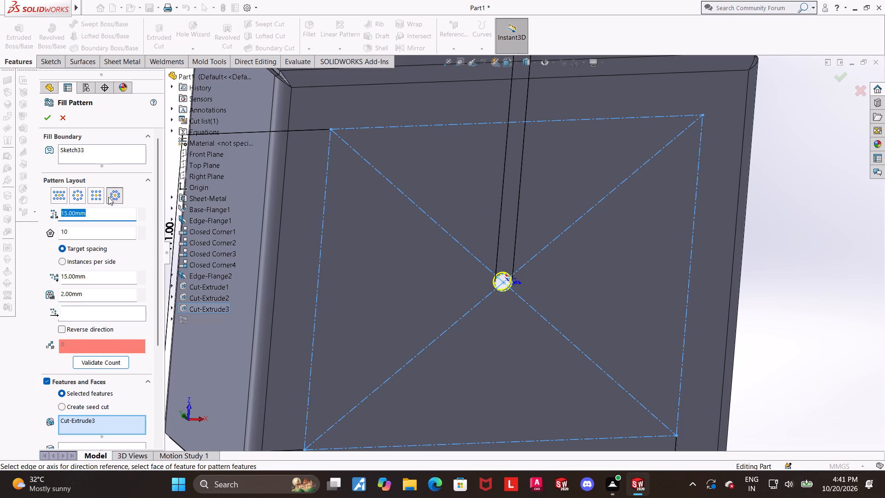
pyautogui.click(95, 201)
# Examine the rectangular fill boundary and the 6 mm seed hole on the box's bottom face.
pyautogui.scroll(1, 632, 259)
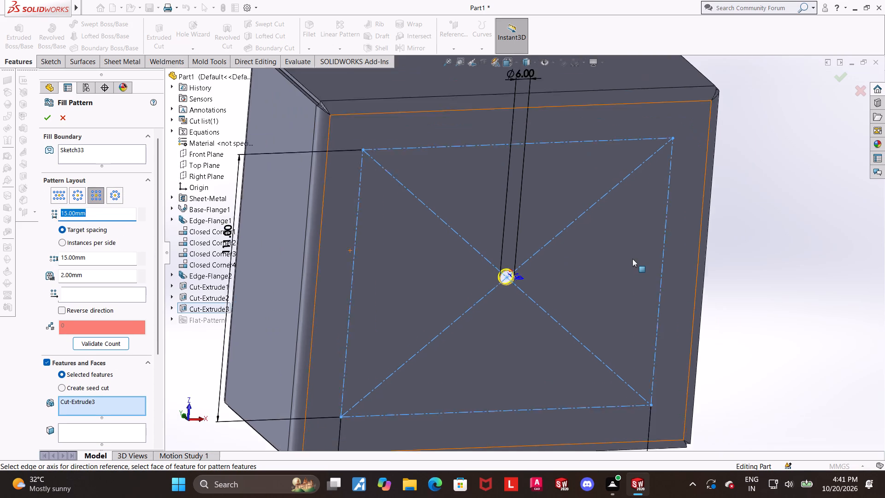
pyautogui.scroll(1, 632, 259)
pyautogui.scroll(-2, 450, 245)
pyautogui.scroll(2, 440, 255)
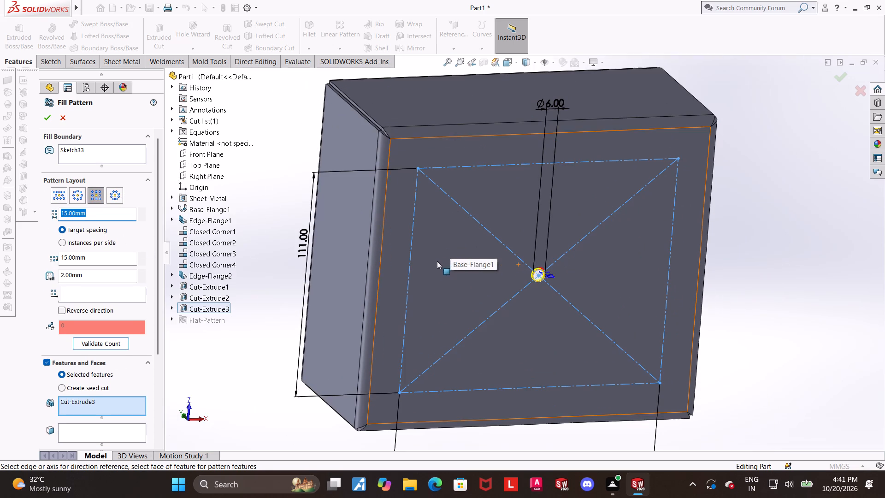
pyautogui.scroll(-1, 620, 330)
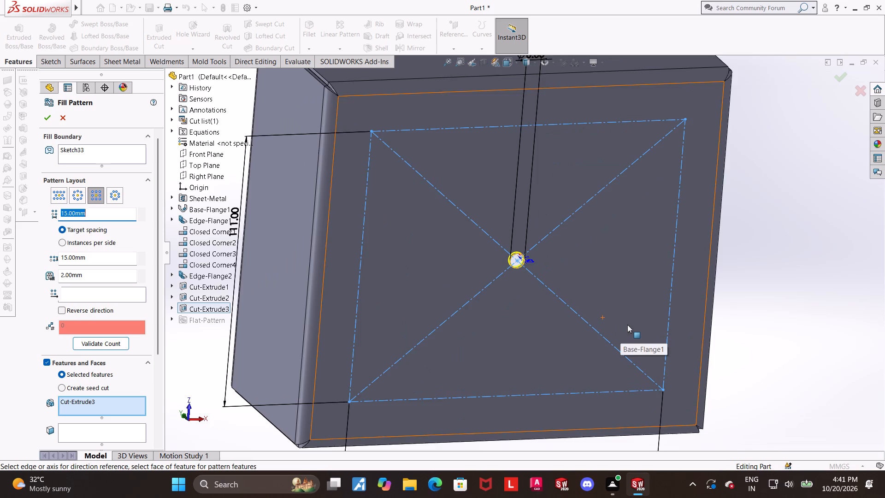
pyautogui.moveTo(626, 323); pyautogui.dragTo(617, 296, button='middle')
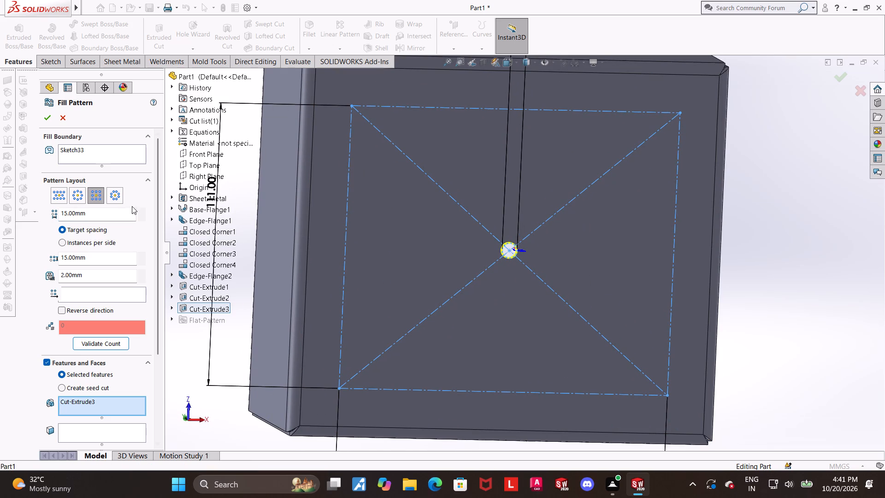
pyautogui.scroll(1, 609, 332)
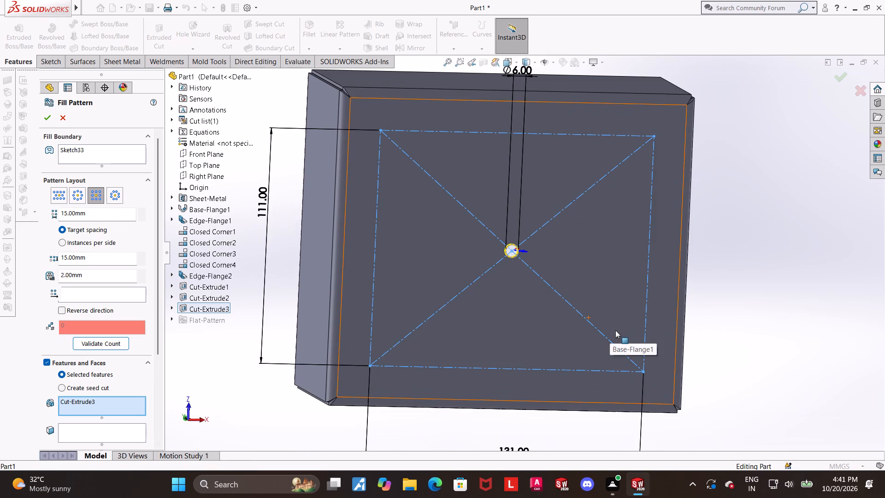
pyautogui.scroll(-1, 525, 334)
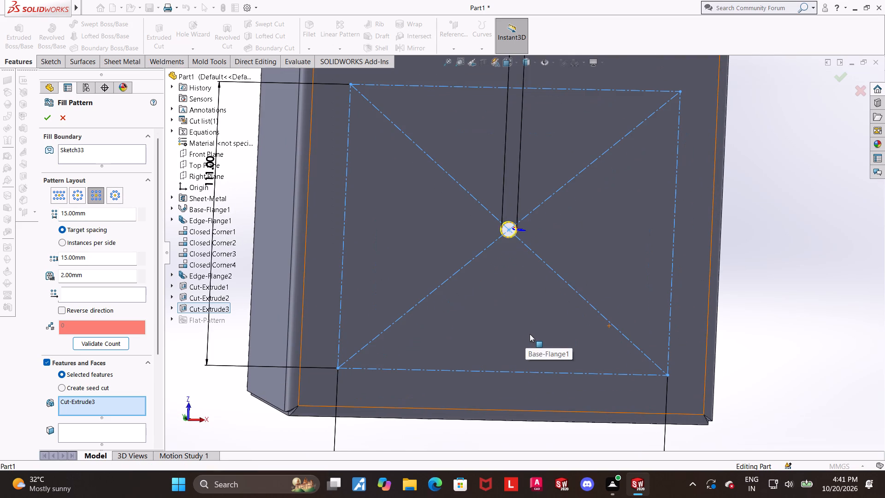
pyautogui.scroll(2, 529, 333)
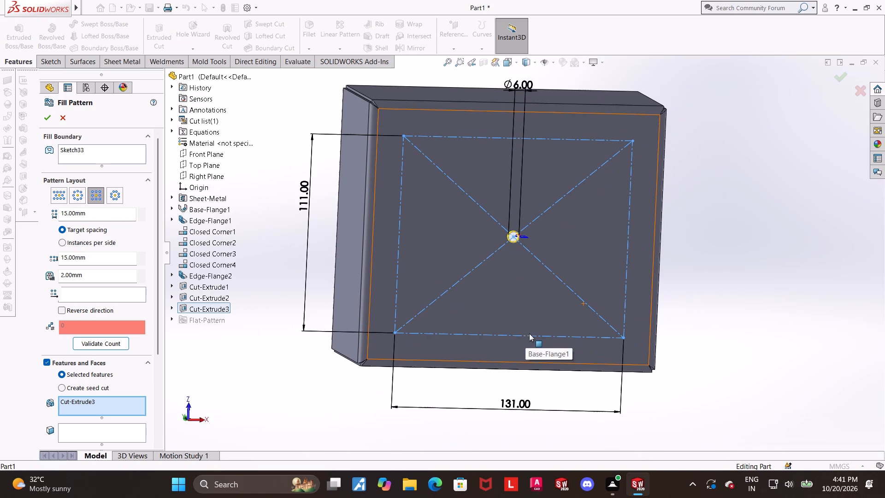
pyautogui.click(666, 227)
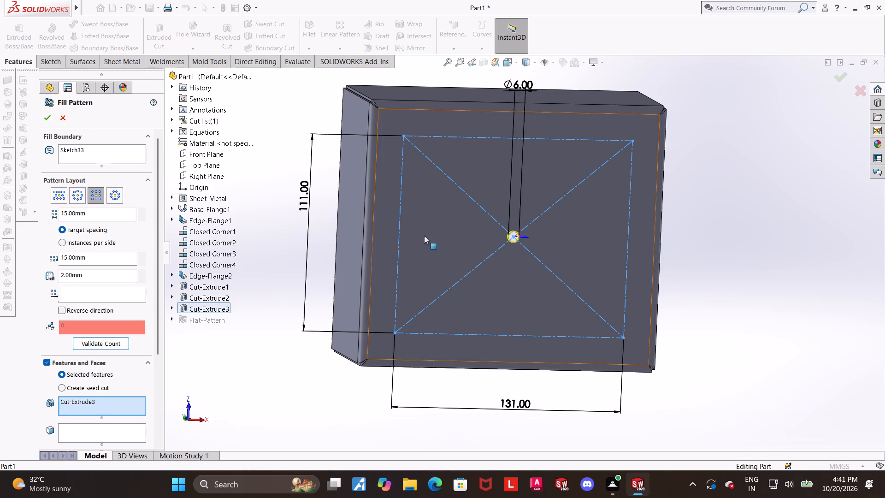
pyautogui.scroll(1, 424, 236)
pyautogui.scroll(-2, 495, 243)
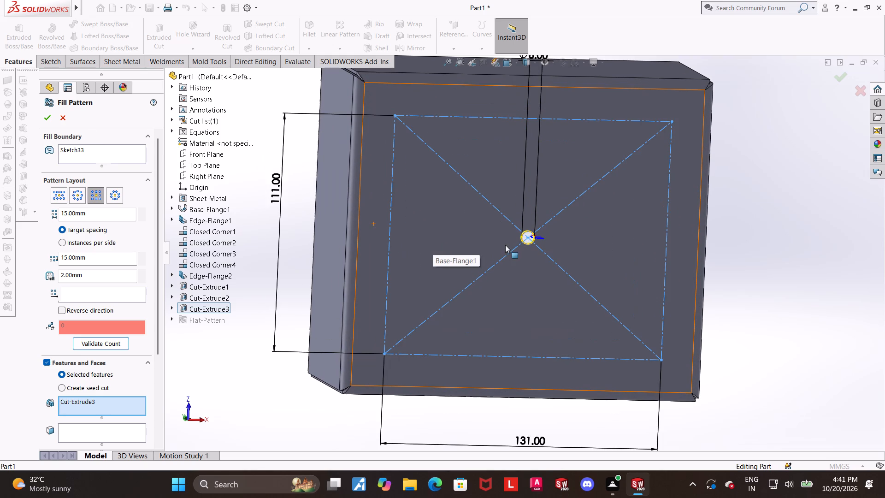
pyautogui.scroll(2, 744, 331)
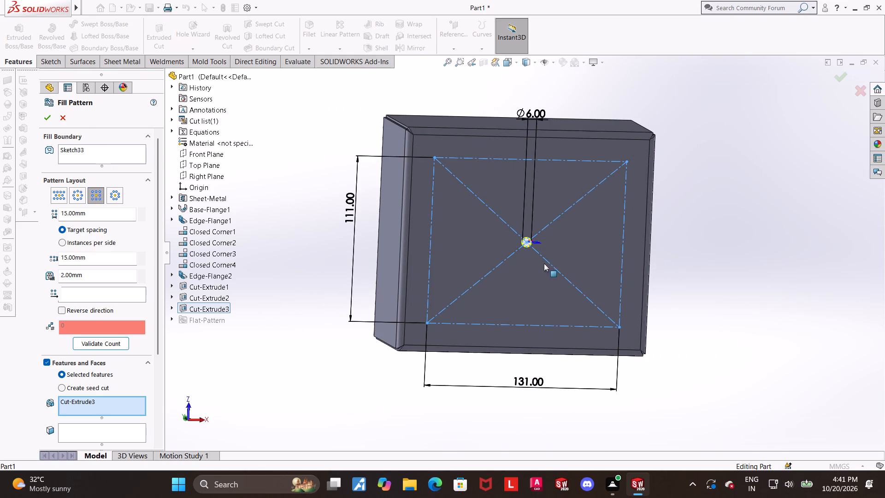
pyautogui.moveTo(544, 263); pyautogui.dragTo(546, 286, button='middle')
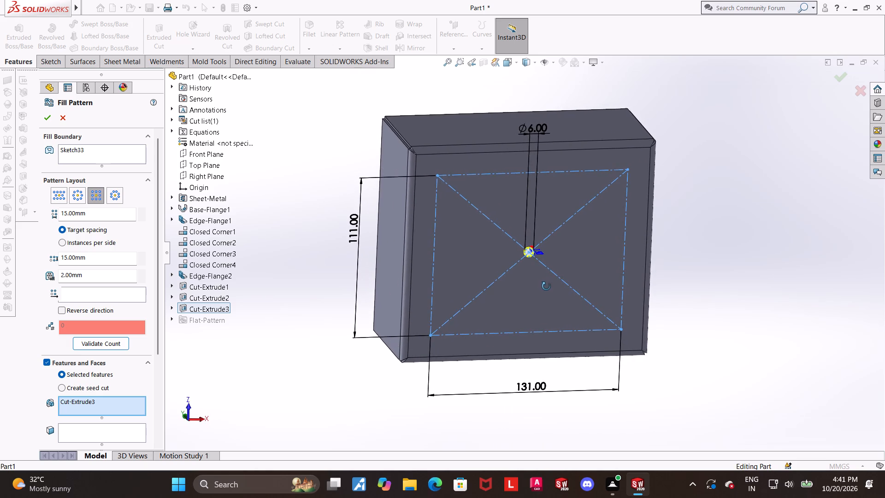
pyautogui.moveTo(546, 286); pyautogui.dragTo(559, 296, button='middle')
pyautogui.scroll(-1, 491, 302)
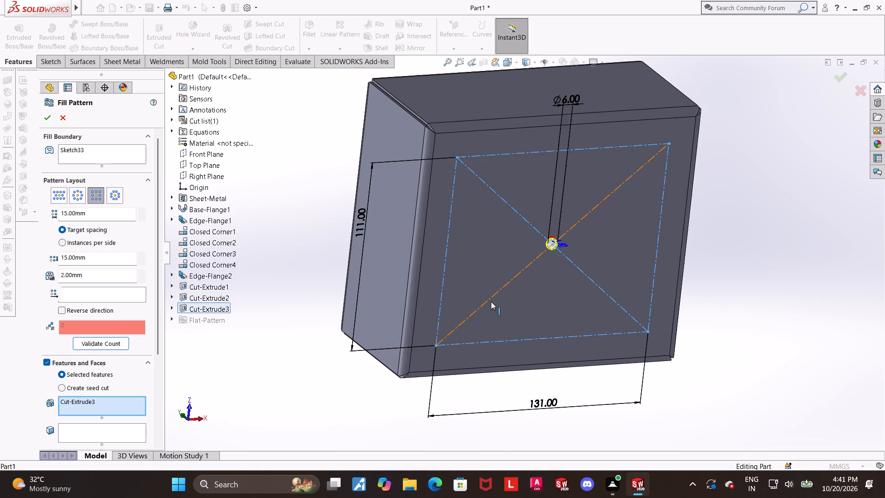
pyautogui.scroll(2, 521, 302)
pyautogui.scroll(-2, 561, 251)
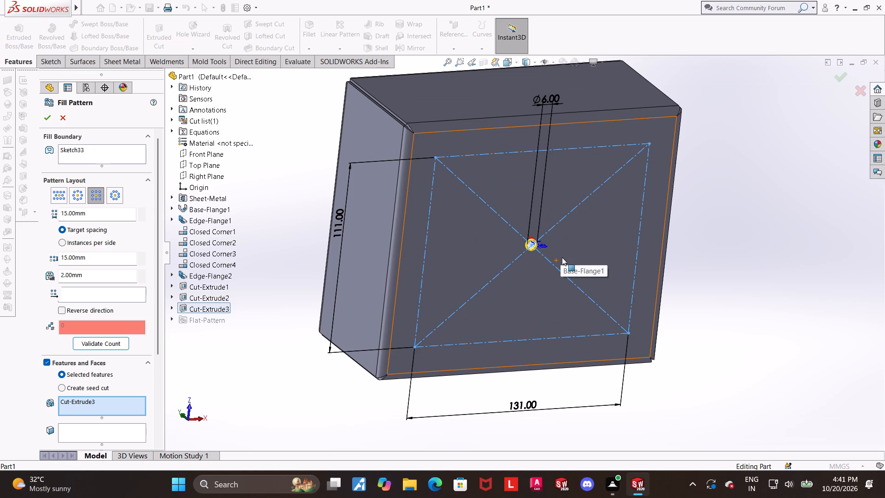
pyautogui.scroll(1, 562, 257)
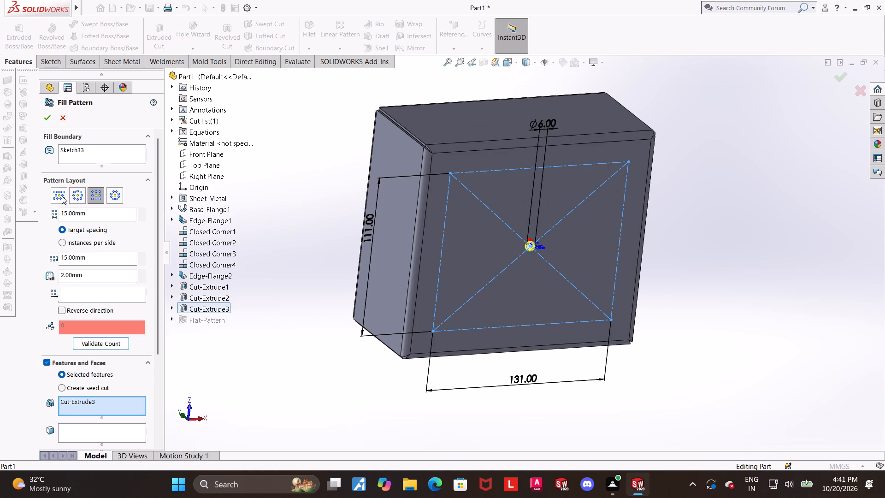
# Switch the fill pattern layout to Circular.
pyautogui.click(80, 198)
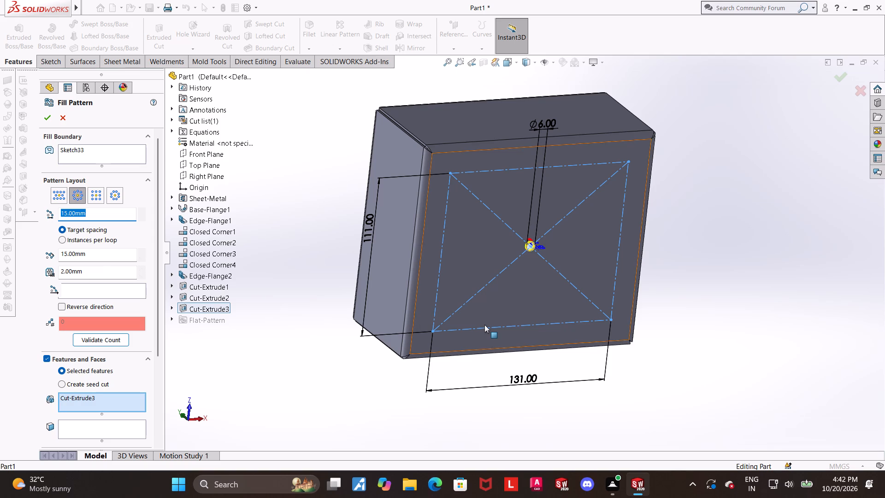
pyautogui.click(98, 253)
pyautogui.click(318, 307)
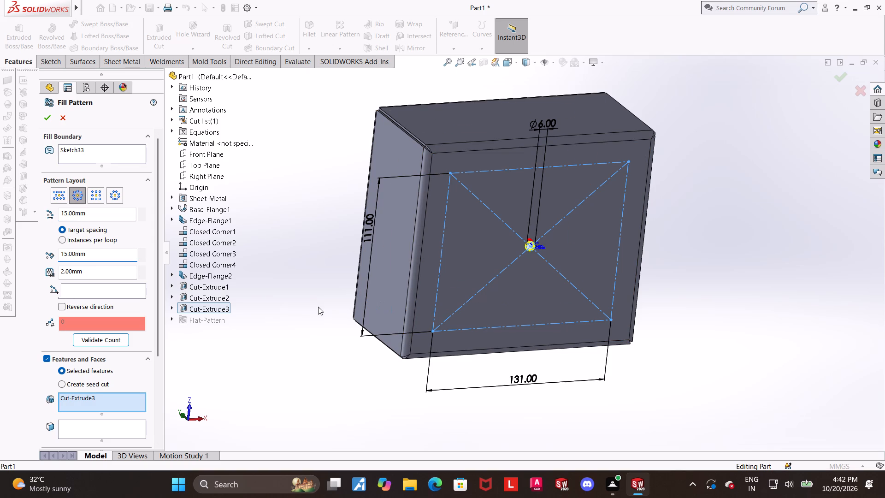
pyautogui.scroll(1, 331, 318)
pyautogui.scroll(-1, 464, 290)
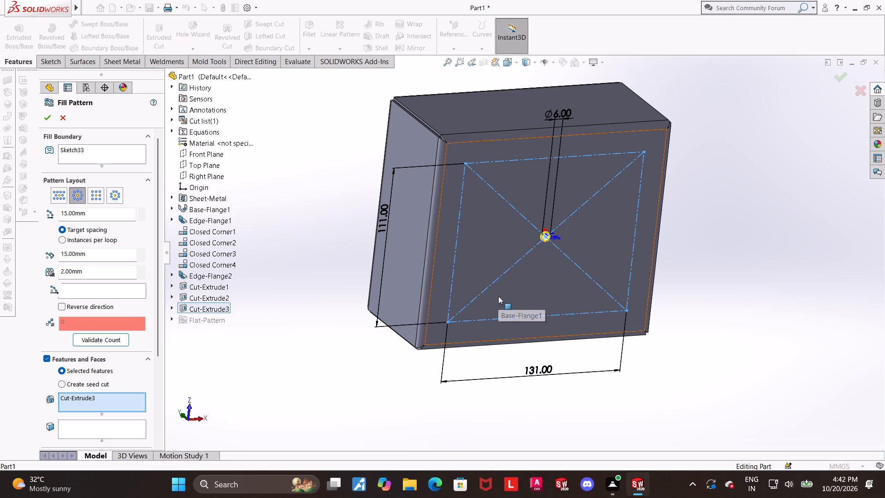
pyautogui.scroll(1, 498, 296)
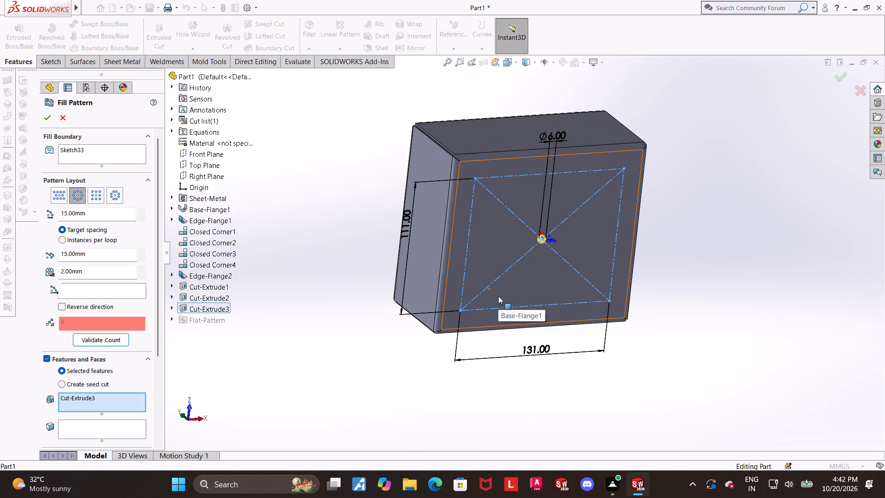
pyautogui.scroll(-1, 564, 274)
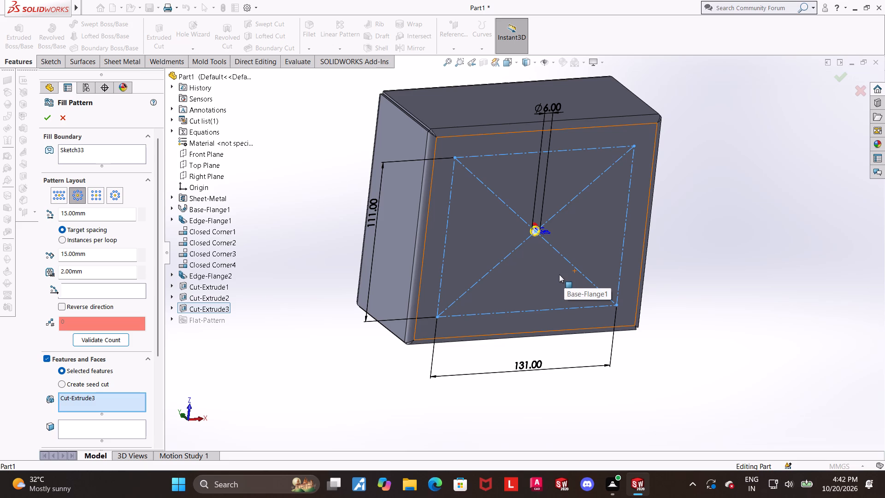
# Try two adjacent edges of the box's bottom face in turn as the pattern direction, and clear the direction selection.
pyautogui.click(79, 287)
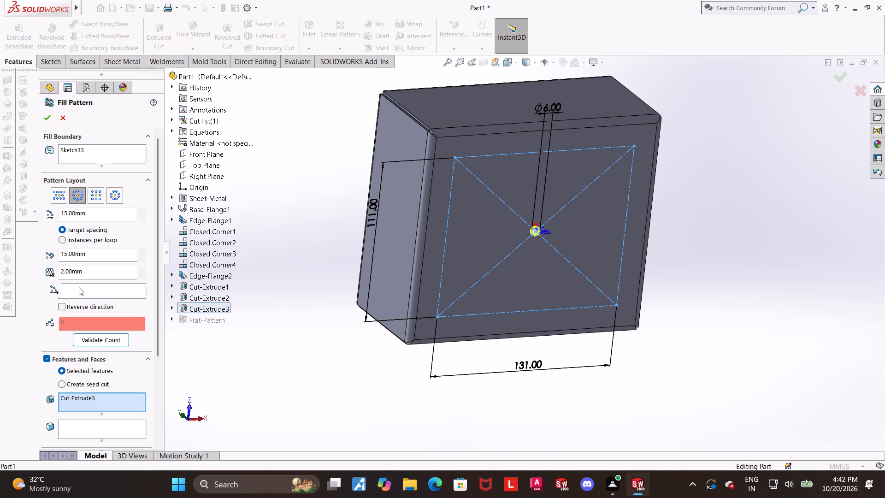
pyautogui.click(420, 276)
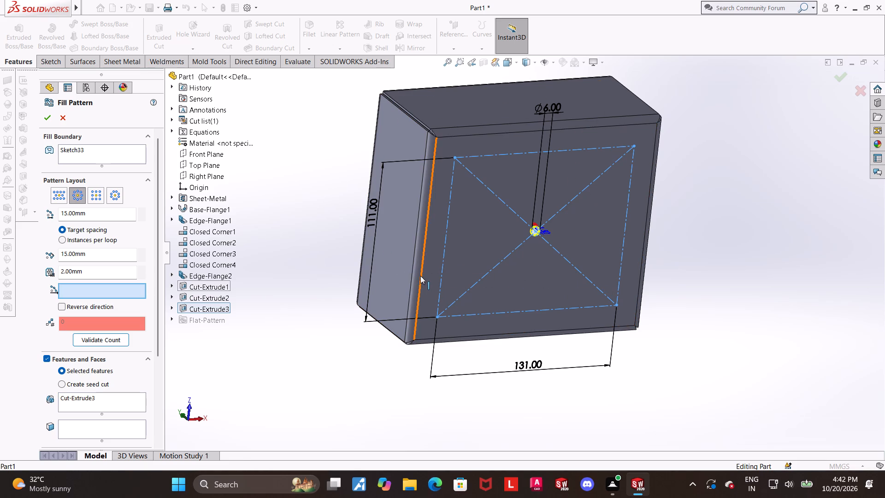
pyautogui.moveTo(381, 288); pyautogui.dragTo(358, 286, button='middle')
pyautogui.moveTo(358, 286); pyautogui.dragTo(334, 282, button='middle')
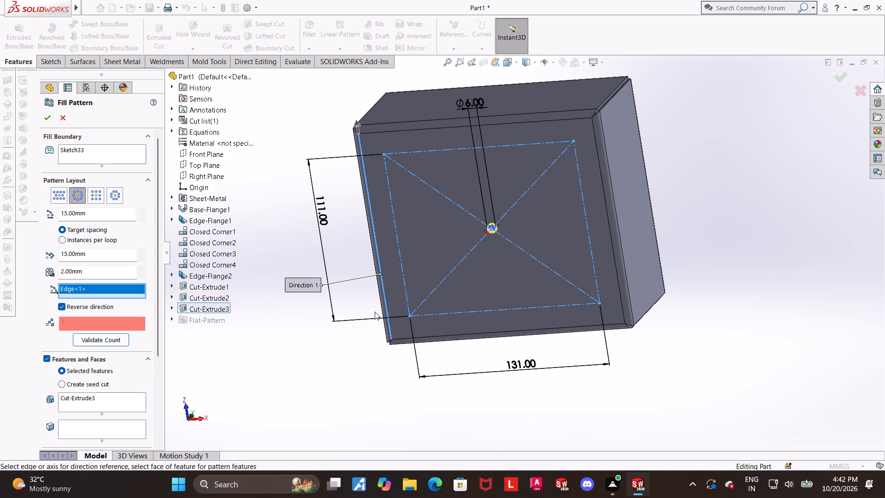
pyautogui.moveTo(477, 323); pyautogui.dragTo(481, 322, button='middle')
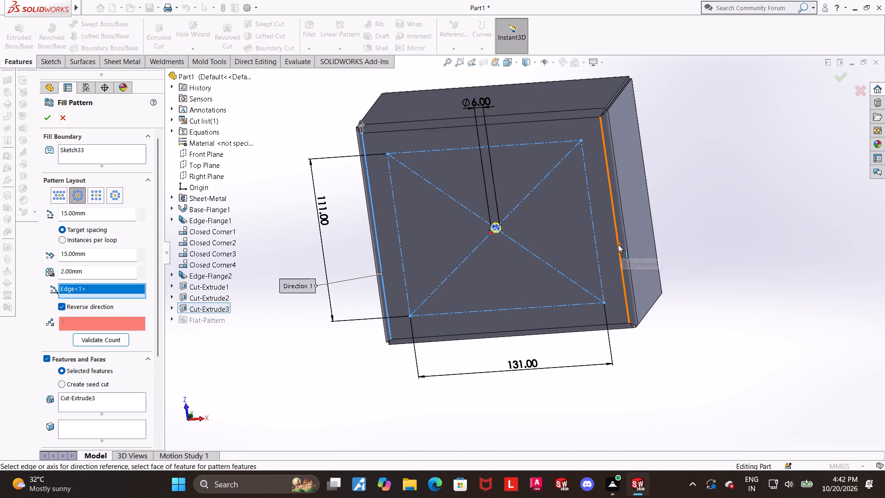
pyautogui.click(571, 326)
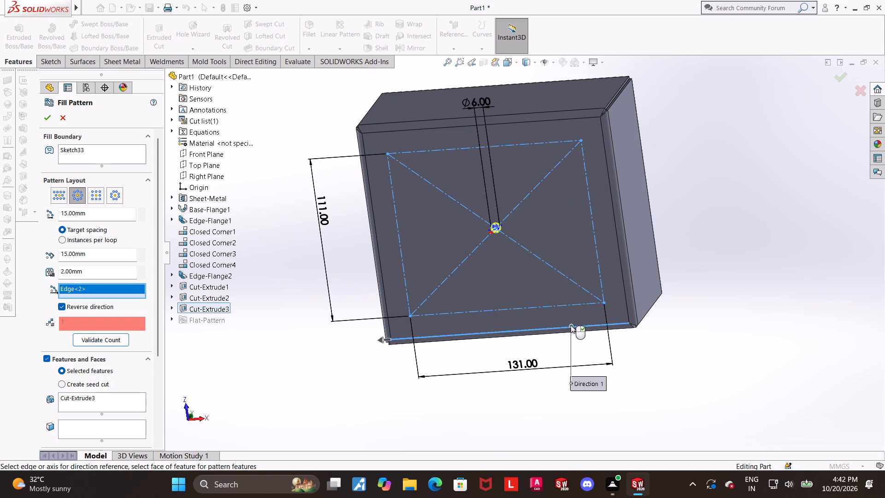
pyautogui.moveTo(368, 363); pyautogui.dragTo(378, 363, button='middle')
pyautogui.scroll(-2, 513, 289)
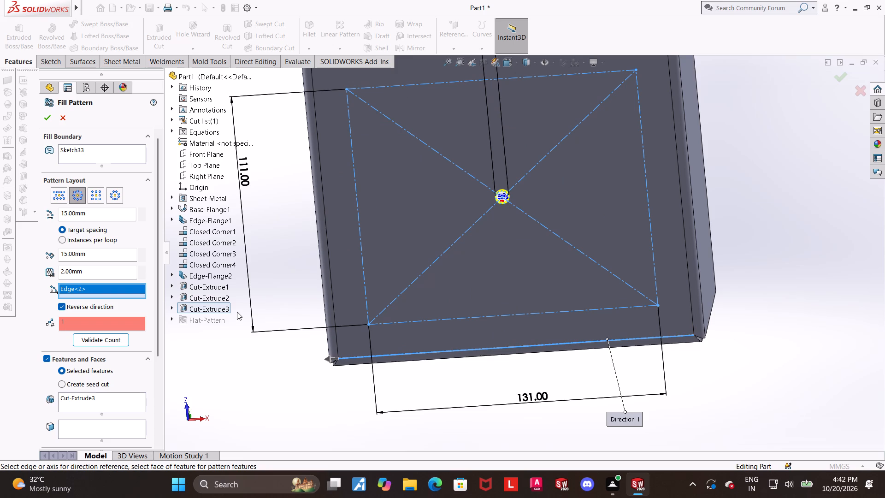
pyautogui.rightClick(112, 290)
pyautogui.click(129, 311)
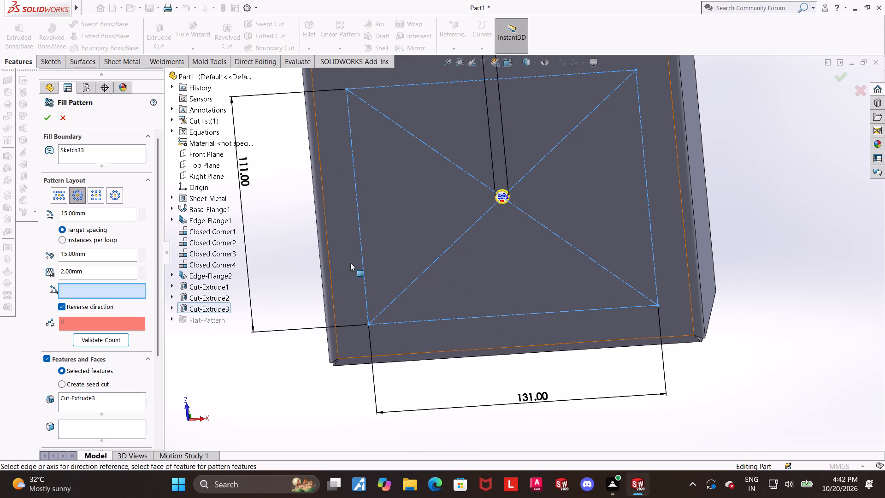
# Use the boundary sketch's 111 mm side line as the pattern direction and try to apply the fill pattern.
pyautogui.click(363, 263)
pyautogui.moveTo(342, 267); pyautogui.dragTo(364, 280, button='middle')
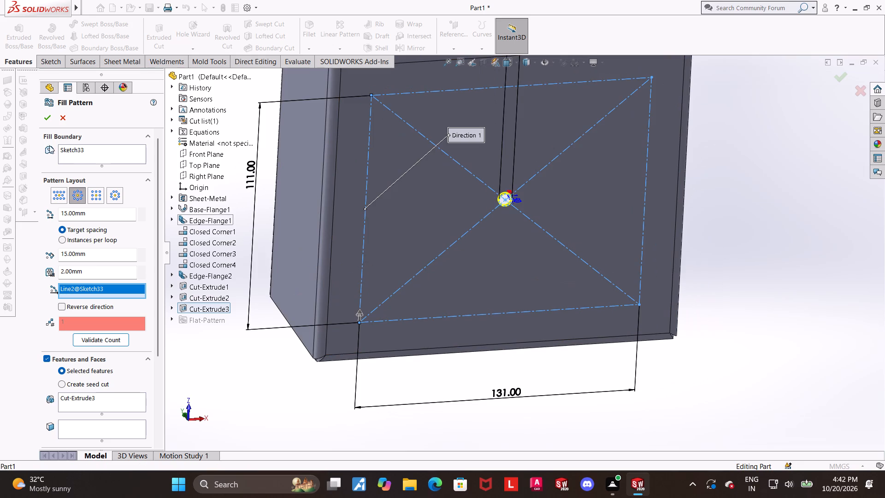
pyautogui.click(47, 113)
# Replace the pattern direction with the bottom-face edge running beside the boundary sketch's dimensioned 111 mm side.
pyautogui.scroll(2, 535, 267)
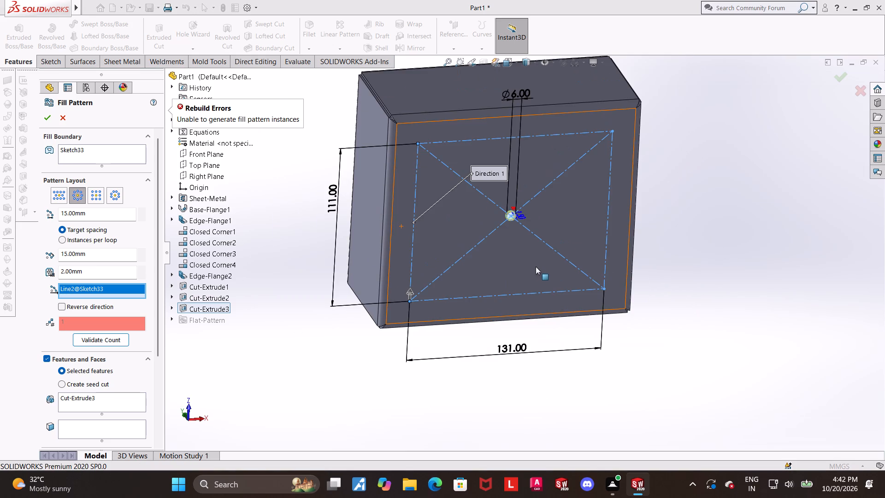
pyautogui.scroll(1, 558, 267)
pyautogui.scroll(-1, 560, 230)
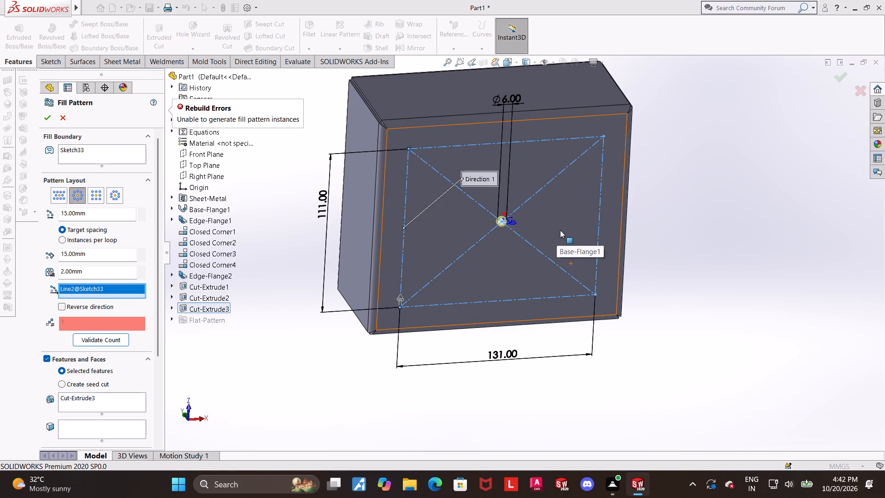
pyautogui.scroll(-1, 502, 208)
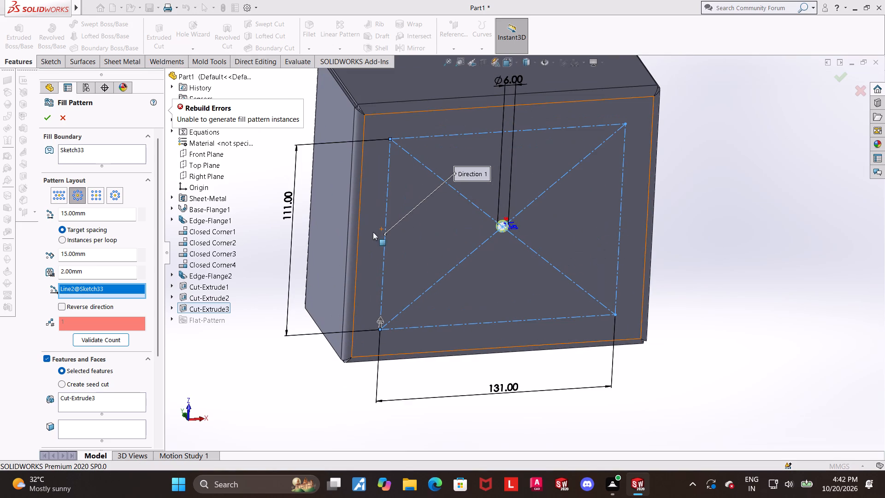
pyautogui.click(358, 235)
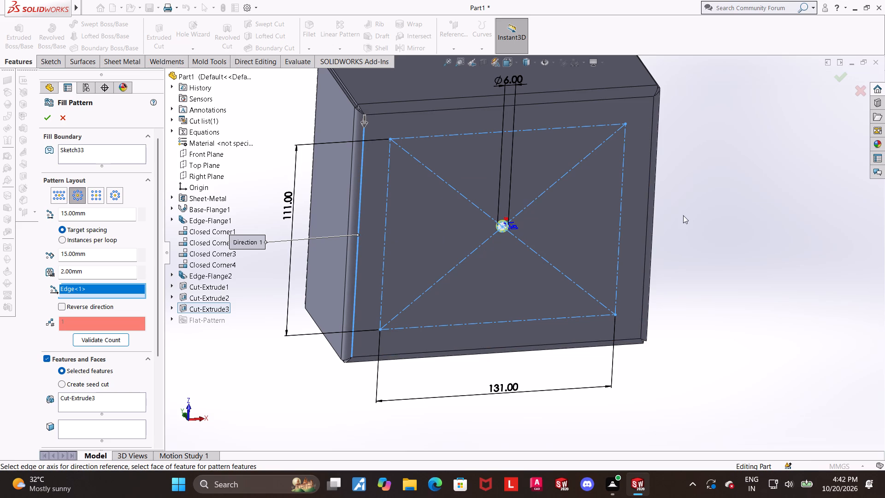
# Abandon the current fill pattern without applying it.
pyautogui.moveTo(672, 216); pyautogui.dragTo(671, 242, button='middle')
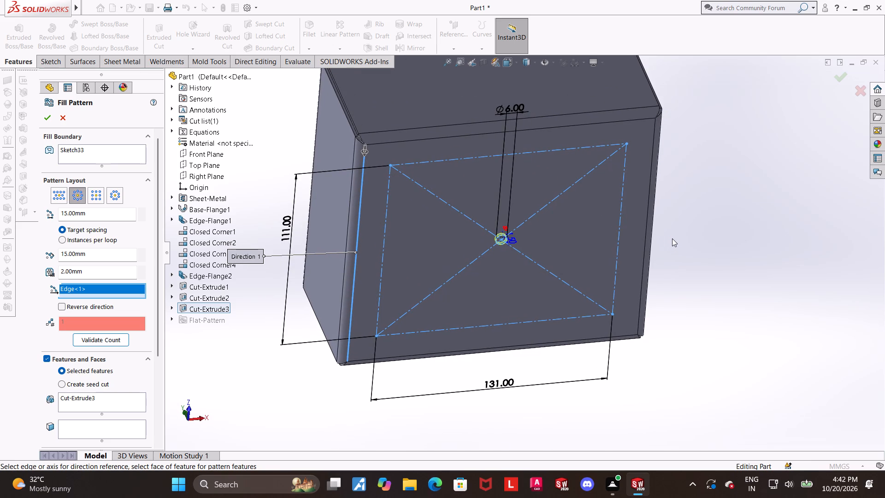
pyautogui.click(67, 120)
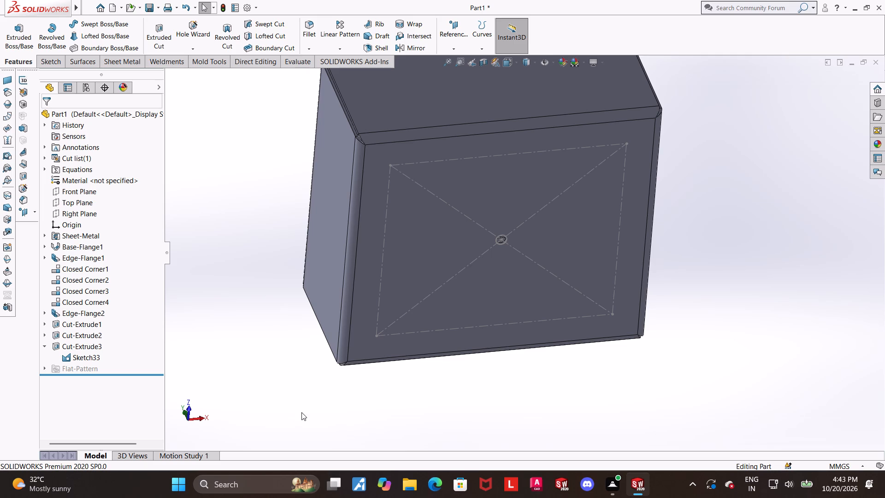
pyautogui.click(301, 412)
# Hide the sketch belonging to the 6 mm bottom hole's cut.
pyautogui.click(64, 356)
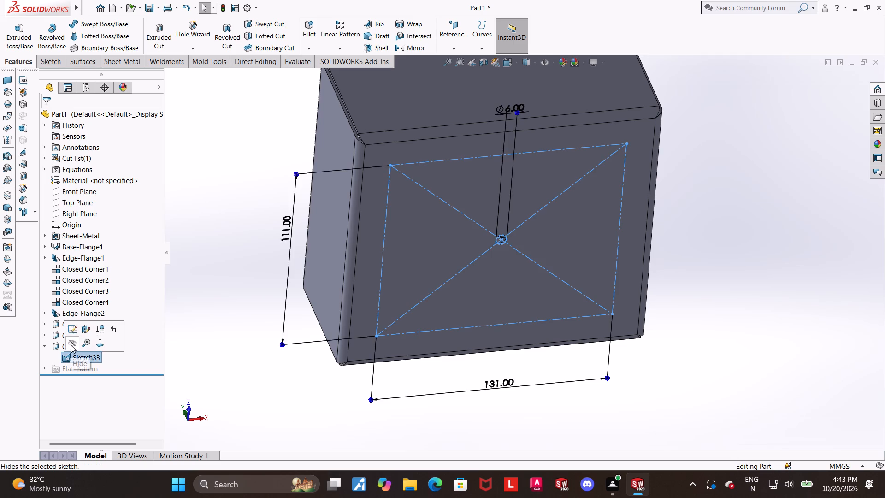
pyautogui.click(71, 344)
pyautogui.click(288, 342)
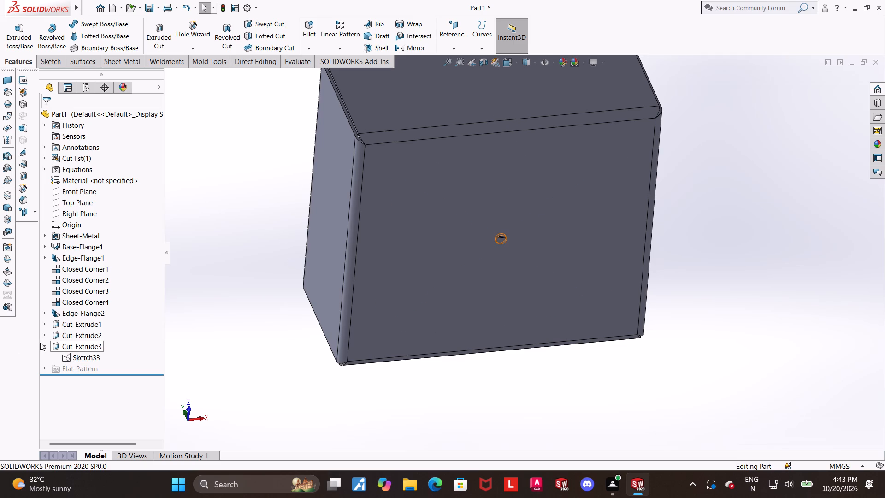
pyautogui.click(41, 343)
pyautogui.click(46, 344)
# On the box's outer bottom face, sketch a center rectangle from the origin, about 115 × 90 mm.
pyautogui.click(519, 257)
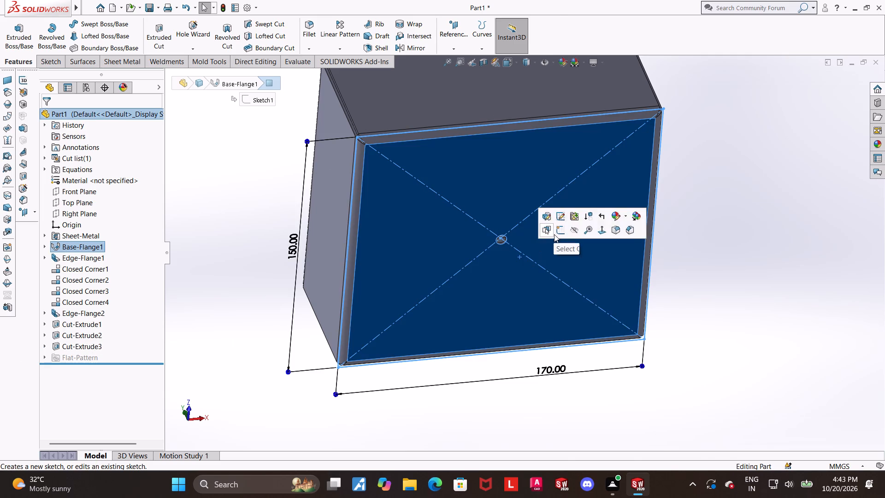
pyautogui.click(555, 234)
pyautogui.click(73, 373)
pyautogui.click(97, 362)
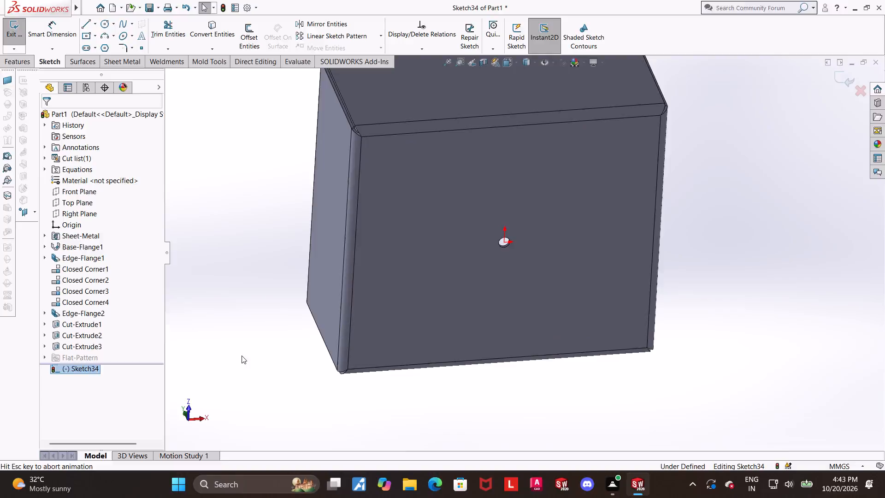
pyautogui.click(85, 36)
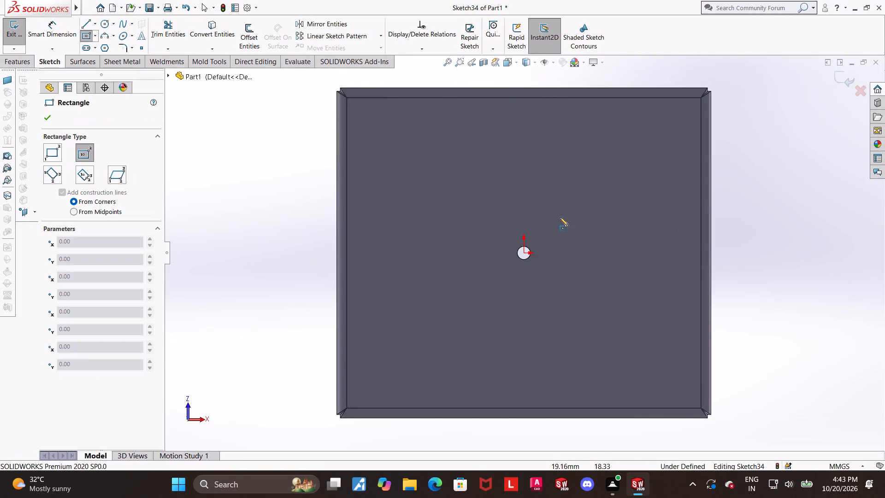
pyautogui.click(523, 253)
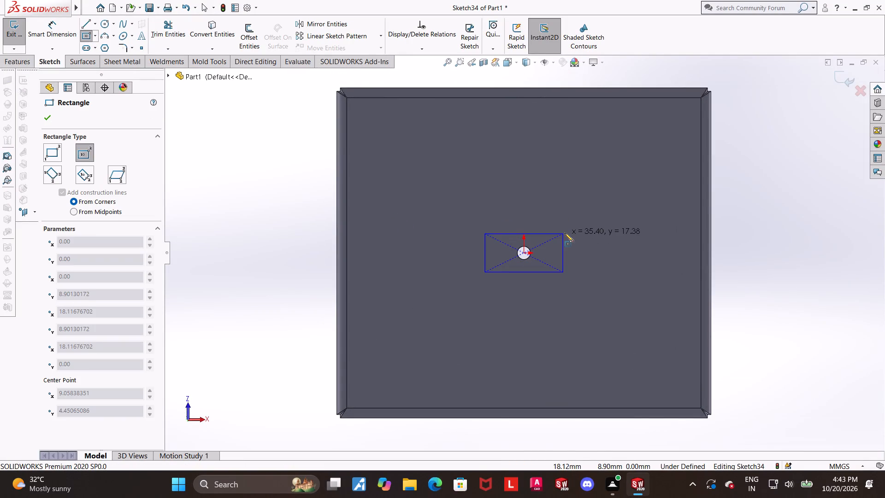
pyautogui.click(650, 154)
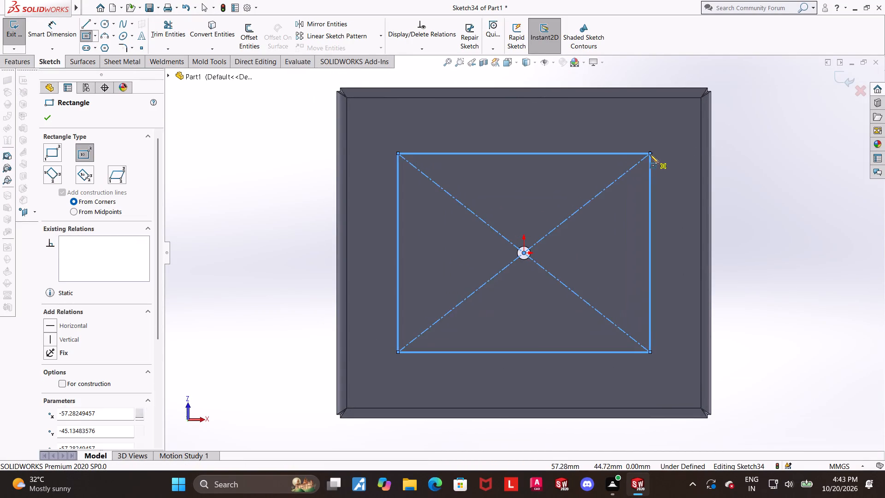
pyautogui.press('Escape')
# Dimension the rectangle's vertical side to 111 mm.
pyautogui.click(36, 31)
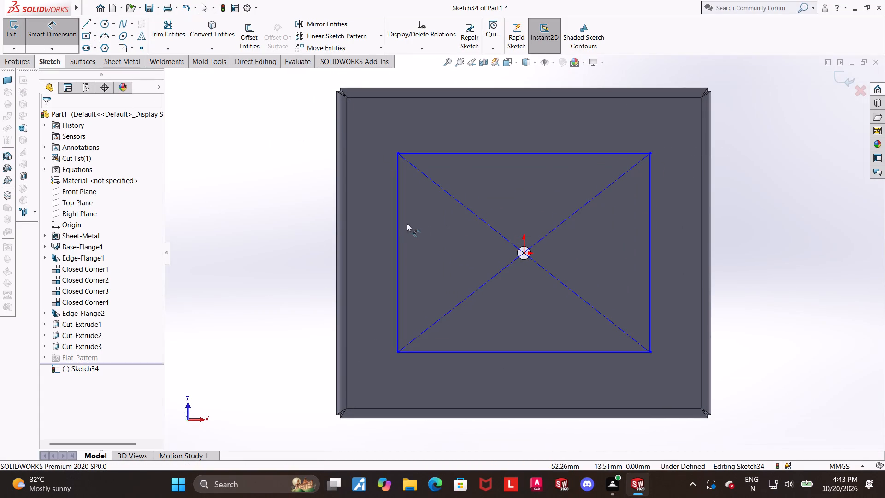
pyautogui.click(400, 223)
pyautogui.click(316, 236)
pyautogui.write('111')
pyautogui.press('Return')
pyautogui.press('Escape')
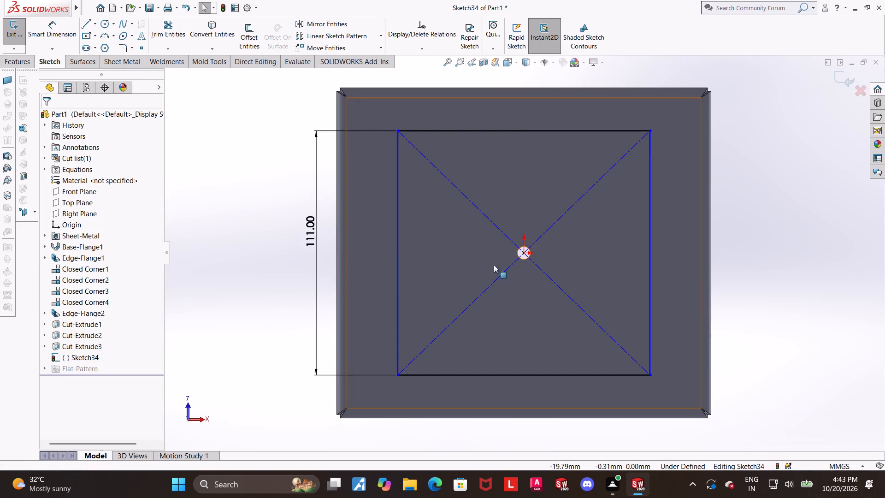
# Dimension the rectangle's horizontal side to 131 mm and finish the sketch.
pyautogui.scroll(2, 534, 295)
pyautogui.scroll(-2, 591, 291)
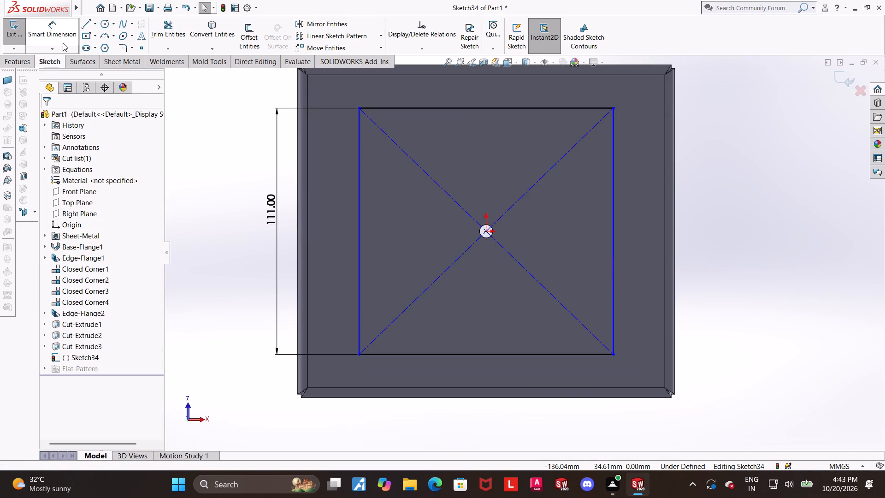
pyautogui.click(62, 33)
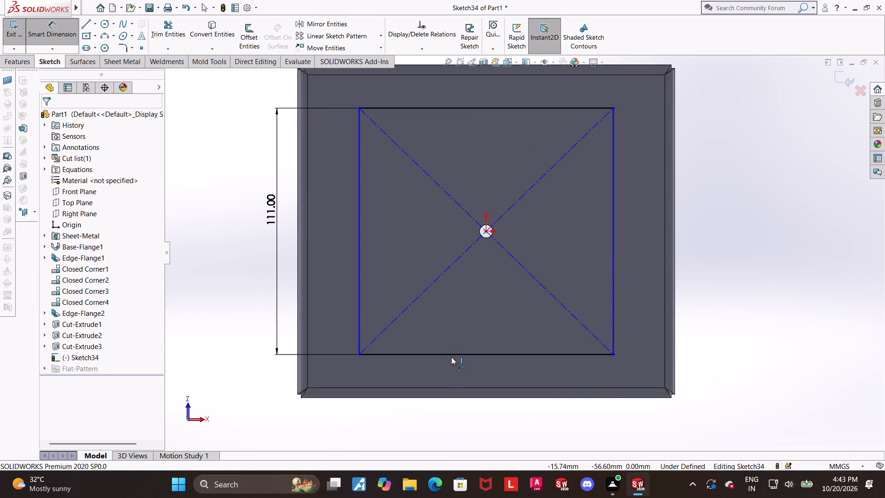
pyautogui.click(451, 357)
pyautogui.click(451, 405)
pyautogui.write('131')
pyautogui.press('Return')
pyautogui.press('Escape')
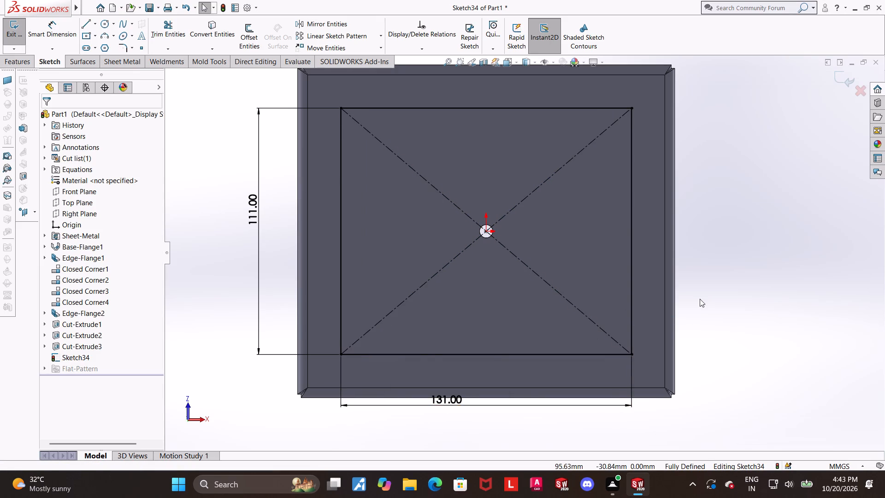
pyautogui.click(700, 299)
pyautogui.scroll(1, 693, 295)
pyautogui.scroll(-1, 660, 300)
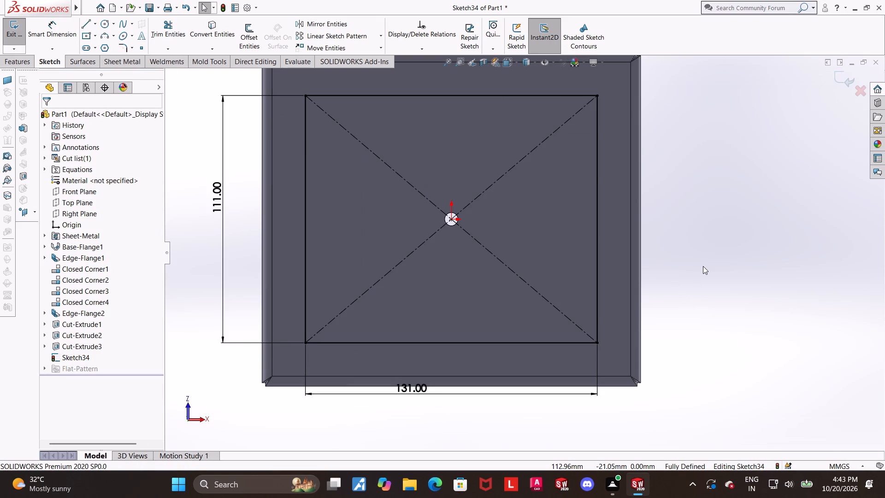
pyautogui.click(839, 79)
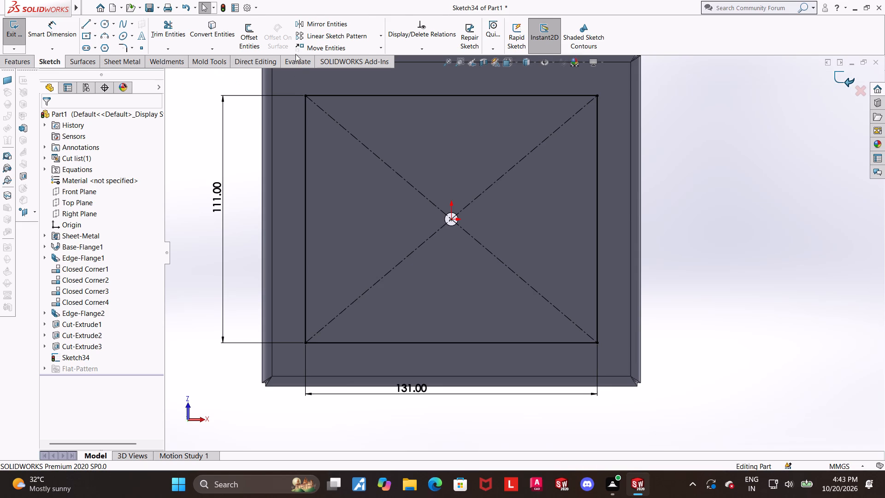
# Start a Fill Pattern with the new rectangle sketch as boundary and the 6 mm hole cut, Cut-Extrude3, as the feature to pattern.
pyautogui.click(344, 47)
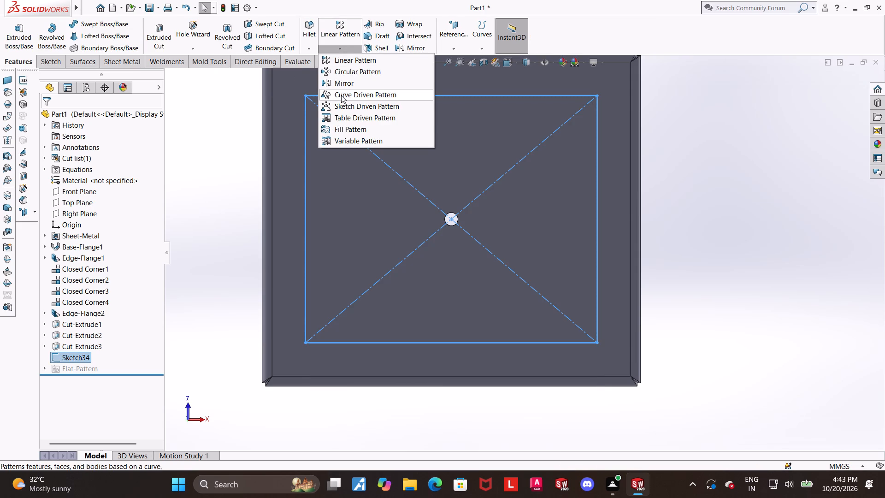
pyautogui.click(343, 128)
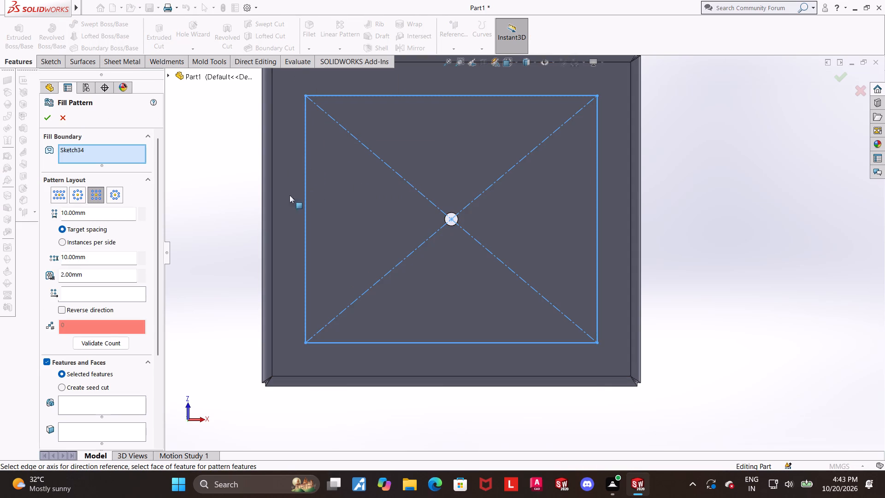
pyautogui.doubleClick(79, 409)
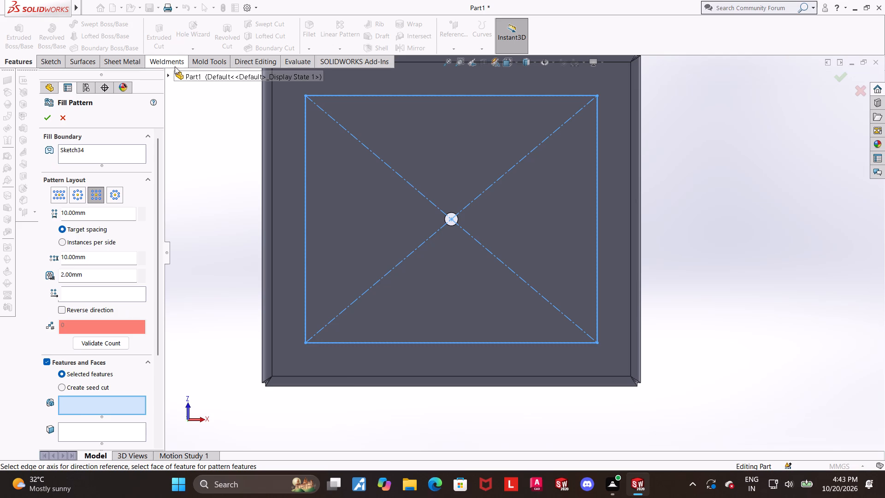
pyautogui.click(169, 76)
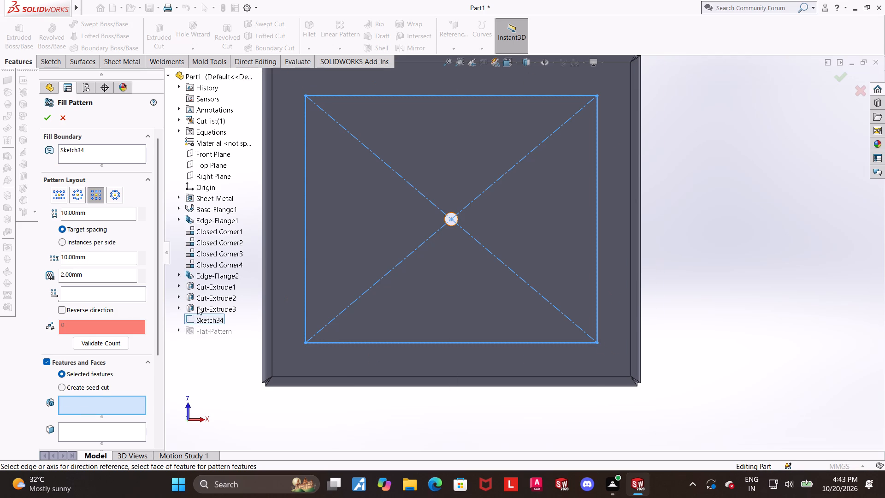
pyautogui.click(197, 307)
pyautogui.moveTo(741, 216); pyautogui.dragTo(734, 222, button='middle')
pyautogui.scroll(2, 343, 316)
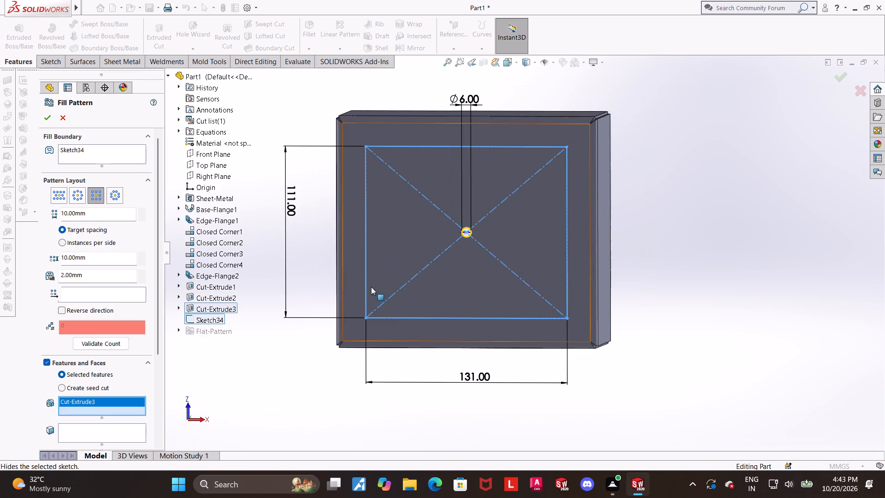
pyautogui.scroll(-2, 371, 287)
pyautogui.moveTo(348, 320); pyautogui.dragTo(343, 324, button='middle')
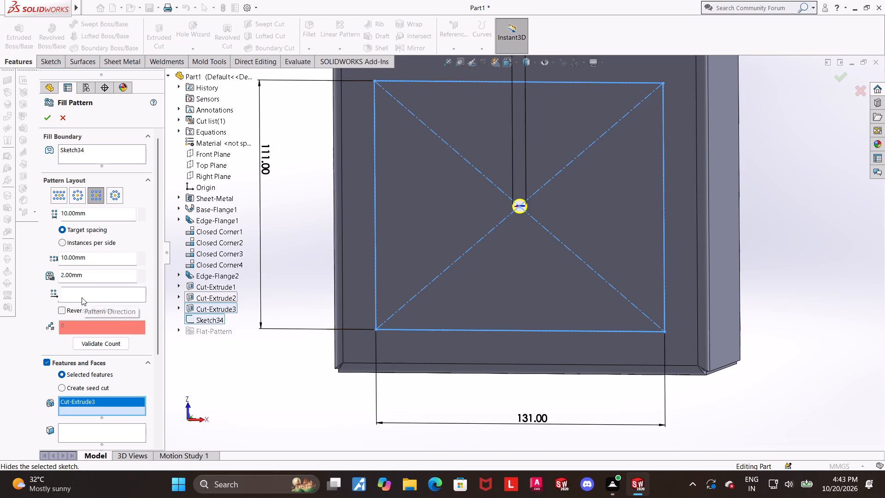
# Switch the pattern layout to Circular, with 15 mm loop spacing and 15 mm target instance spacing.
pyautogui.click(73, 194)
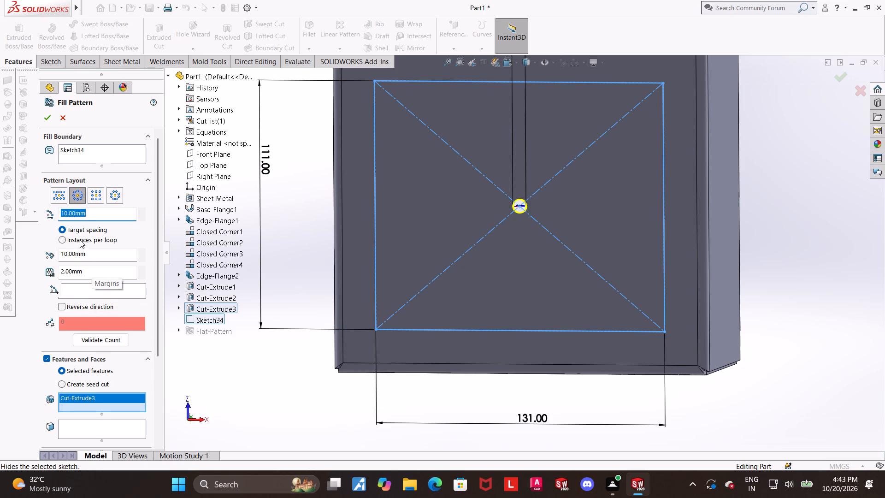
pyautogui.press('1')
pyautogui.press('5')
pyautogui.press('Return')
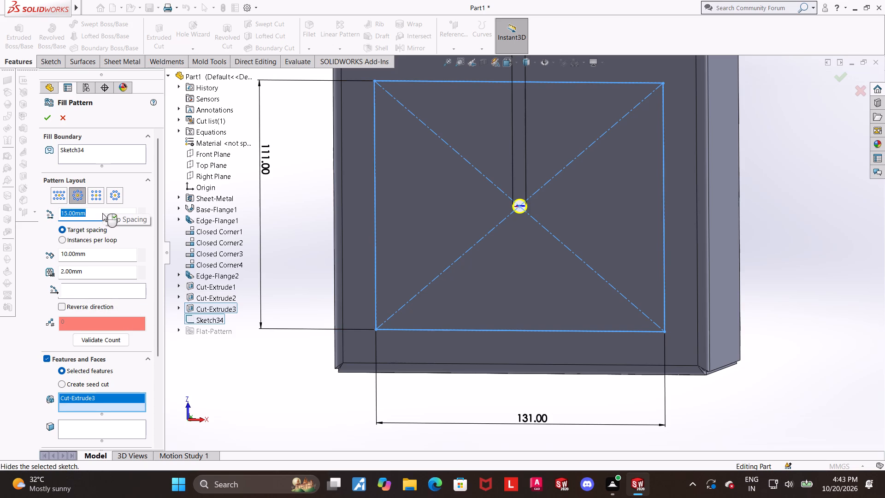
pyautogui.moveTo(111, 255); pyautogui.dragTo(0, 261)
pyautogui.write('15')
pyautogui.press('Return')
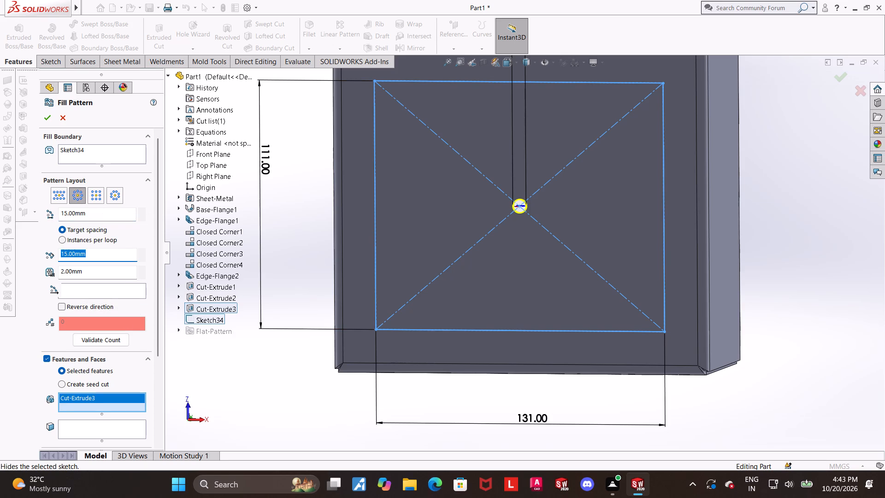
# Set the pattern direction to the bottom-face edge running beside the rectangle's dimensioned 111 mm side.
pyautogui.click(83, 292)
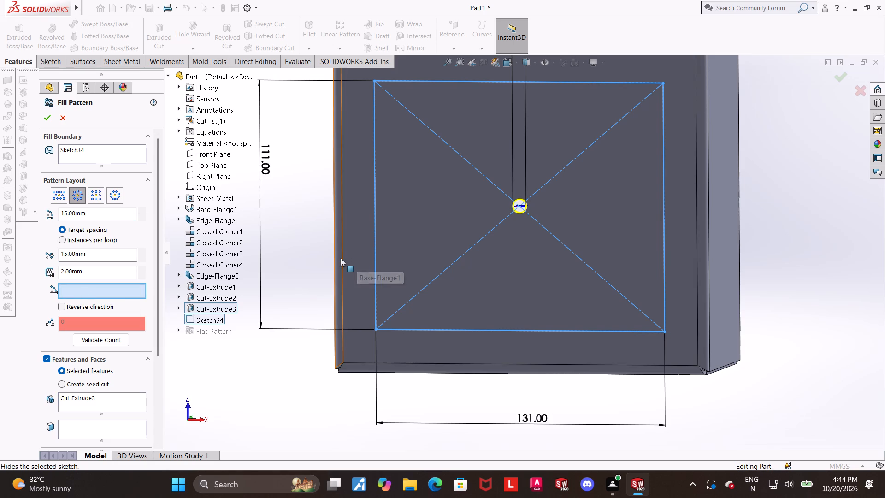
pyautogui.click(342, 259)
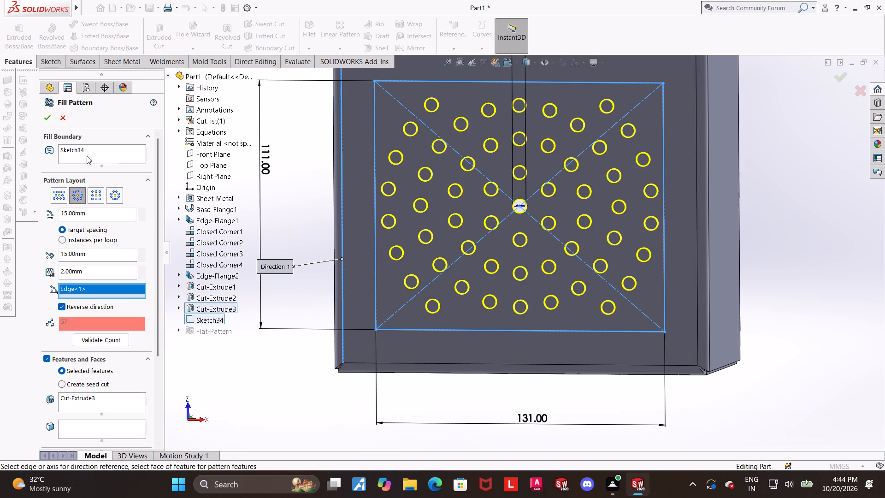
pyautogui.scroll(1, 343, 281)
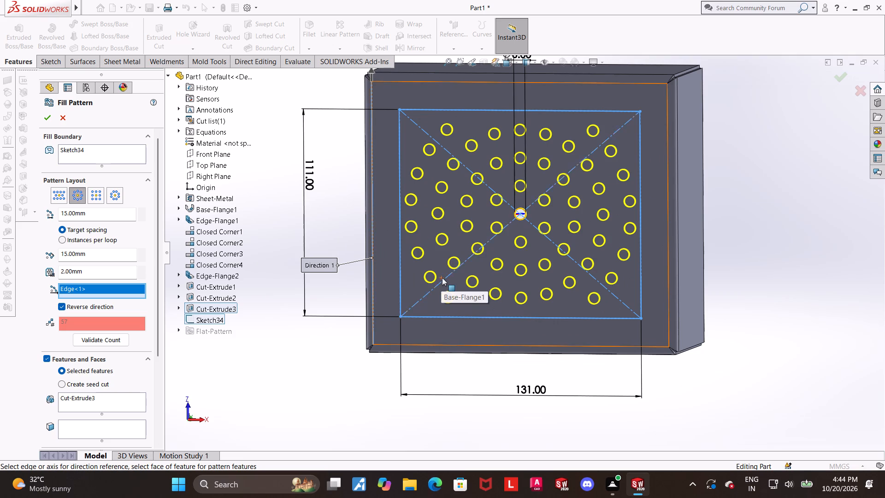
pyautogui.scroll(1, 443, 279)
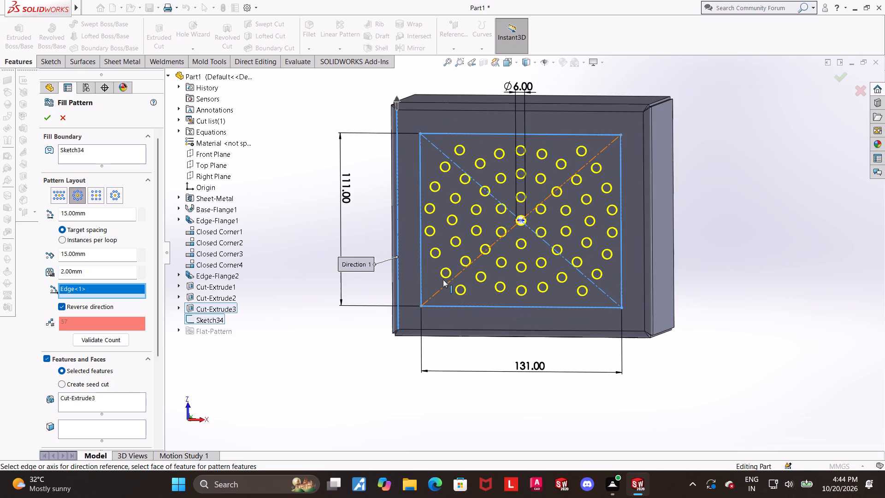
# Set the fill pattern's margin to 0 mm and create the pattern of holes.
pyautogui.moveTo(94, 271); pyautogui.dragTo(20, 272)
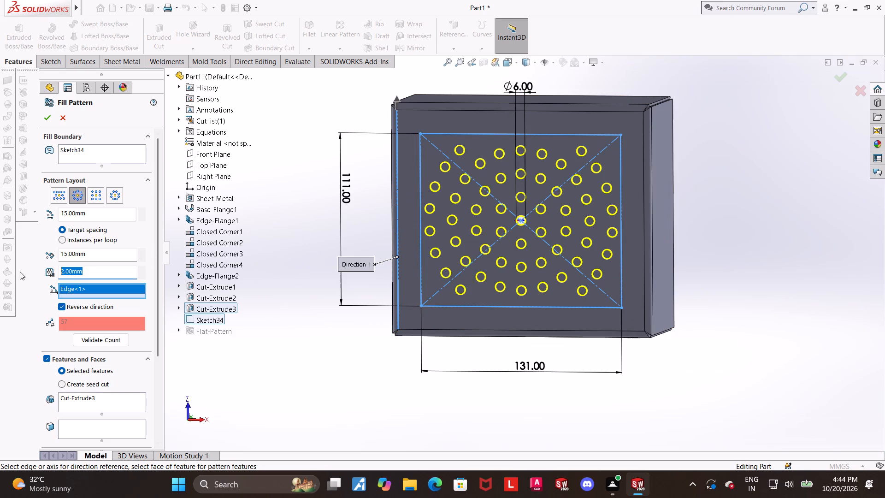
pyautogui.moveTo(20, 272); pyautogui.dragTo(7, 270)
pyautogui.press('0')
pyautogui.press('Return')
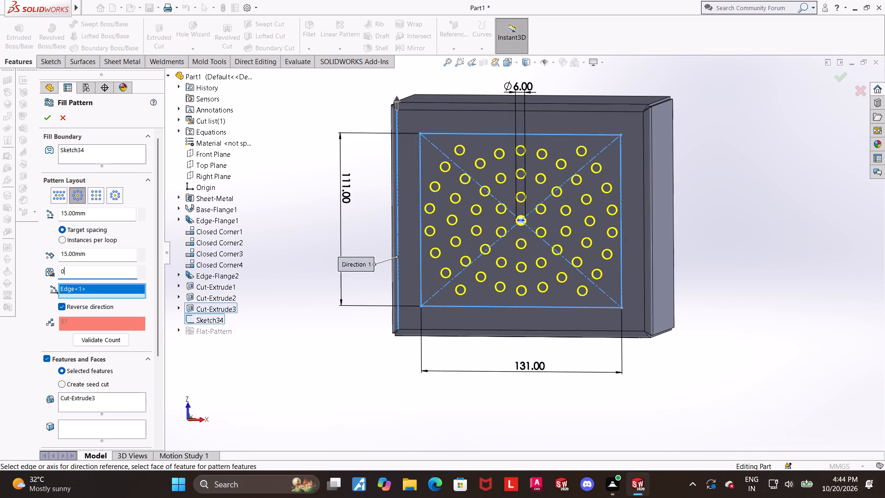
pyautogui.click(105, 336)
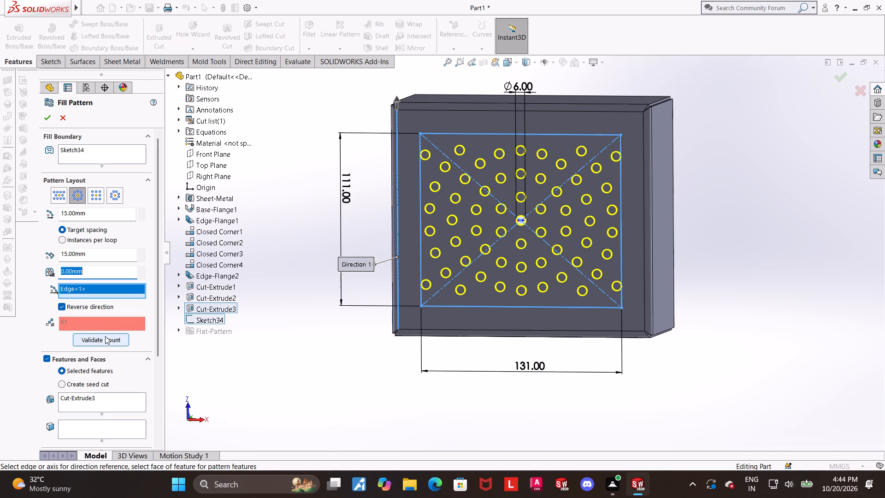
pyautogui.scroll(1, 772, 332)
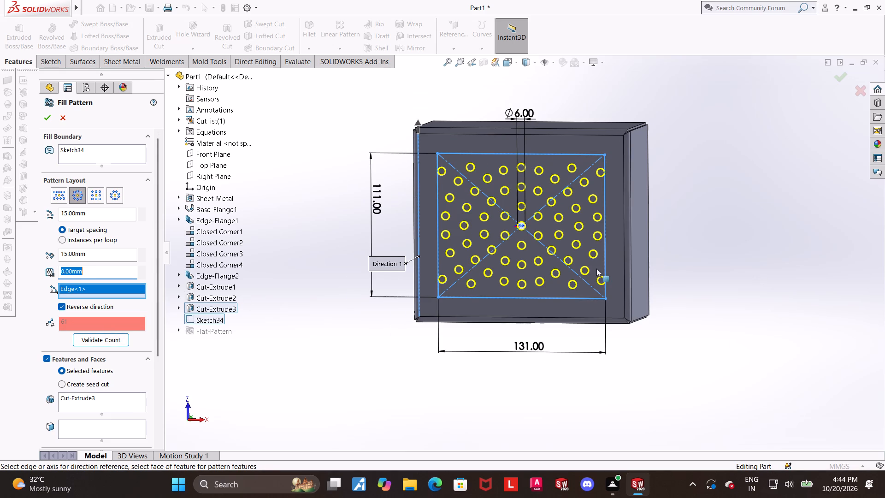
pyautogui.scroll(-1, 548, 259)
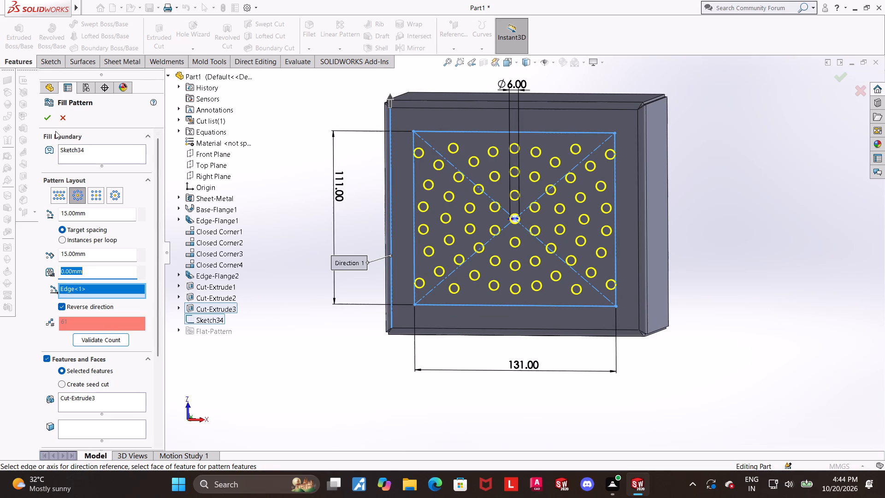
pyautogui.click(50, 123)
pyautogui.click(756, 248)
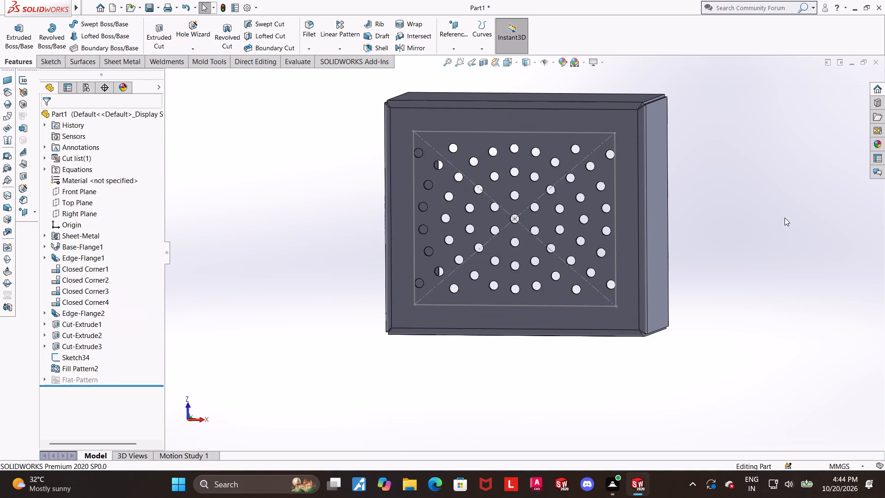
# Hide the rectangle sketch that bounds the hole fill pattern on the box's bottom face.
pyautogui.moveTo(750, 214); pyautogui.dragTo(746, 227, button='middle')
pyautogui.click(60, 357)
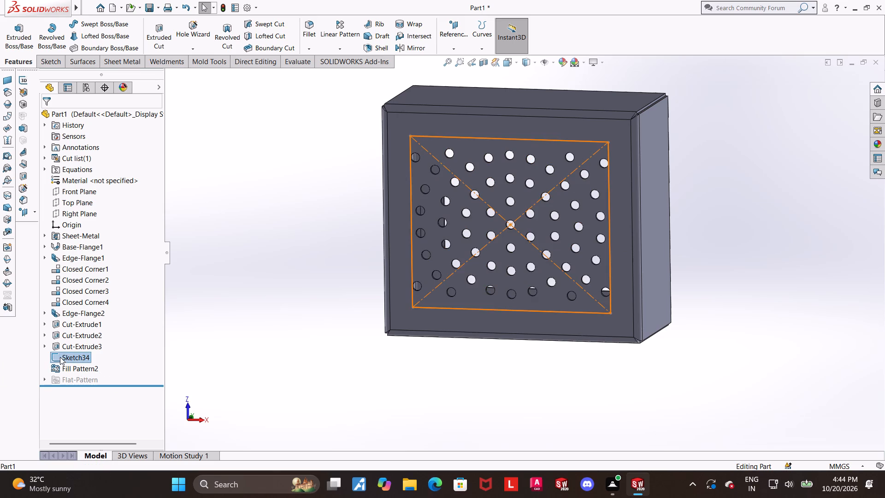
pyautogui.click(67, 347)
pyautogui.click(186, 374)
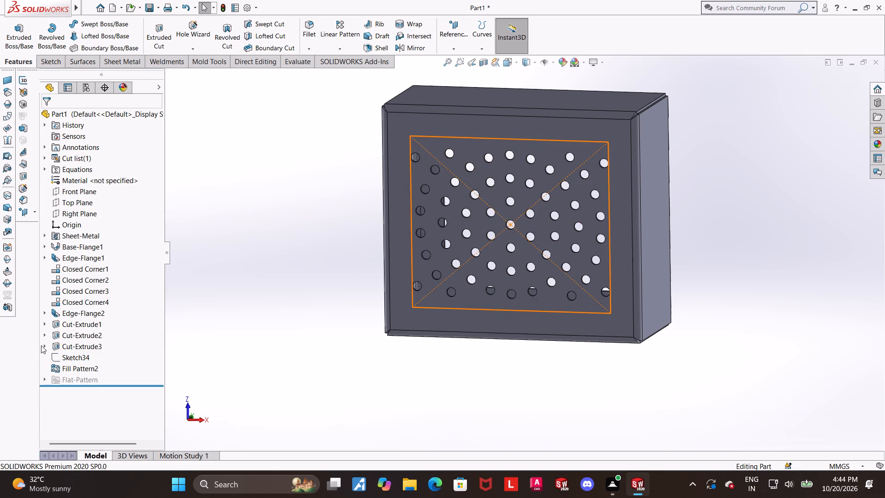
pyautogui.click(45, 346)
pyautogui.click(47, 346)
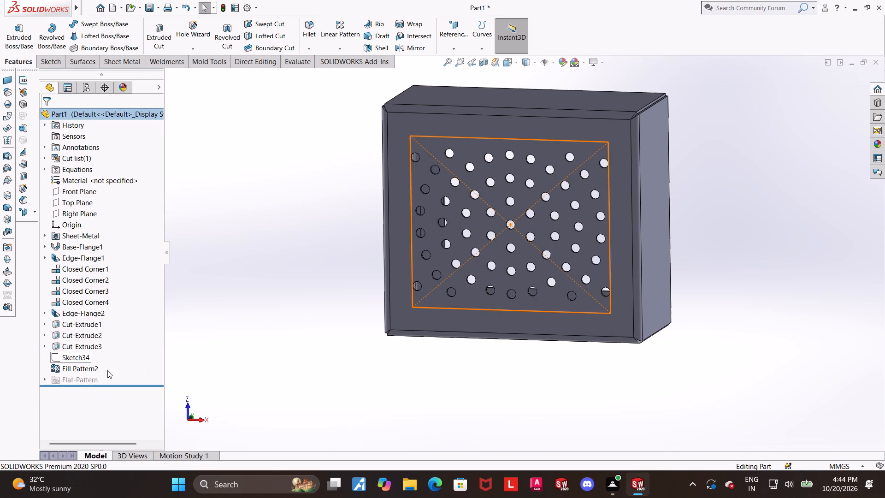
# Examine the patterned bottom holes, the inward flanges and the walls from the outside and the open side.
pyautogui.scroll(1, 386, 371)
pyautogui.scroll(-1, 543, 175)
pyautogui.moveTo(540, 206); pyautogui.dragTo(525, 229, button='middle')
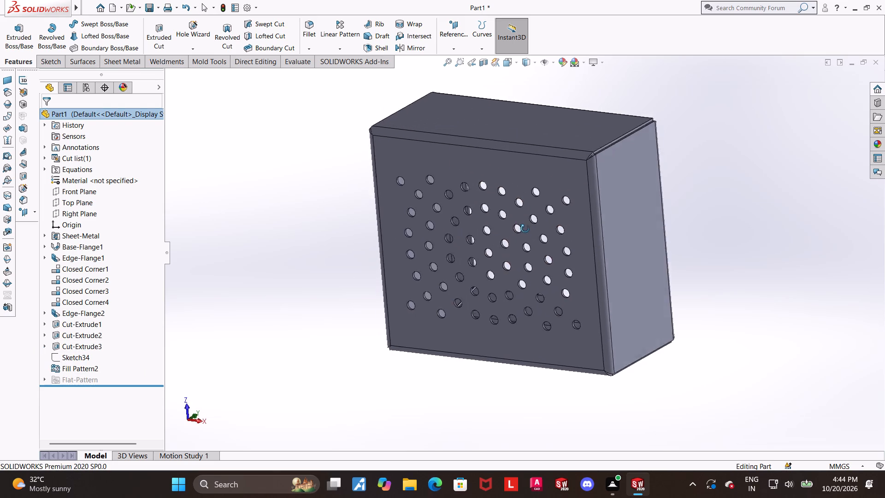
pyautogui.moveTo(525, 229); pyautogui.dragTo(582, 225, button='middle')
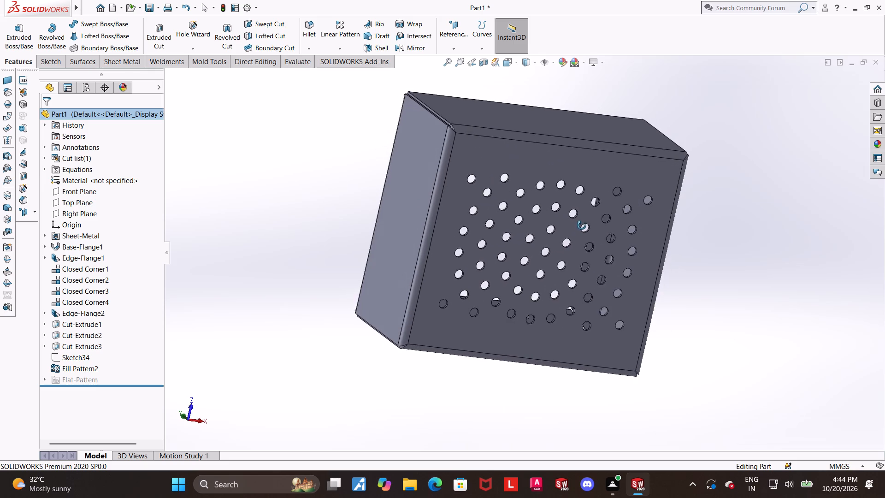
pyautogui.moveTo(582, 225); pyautogui.dragTo(600, 219, button='middle')
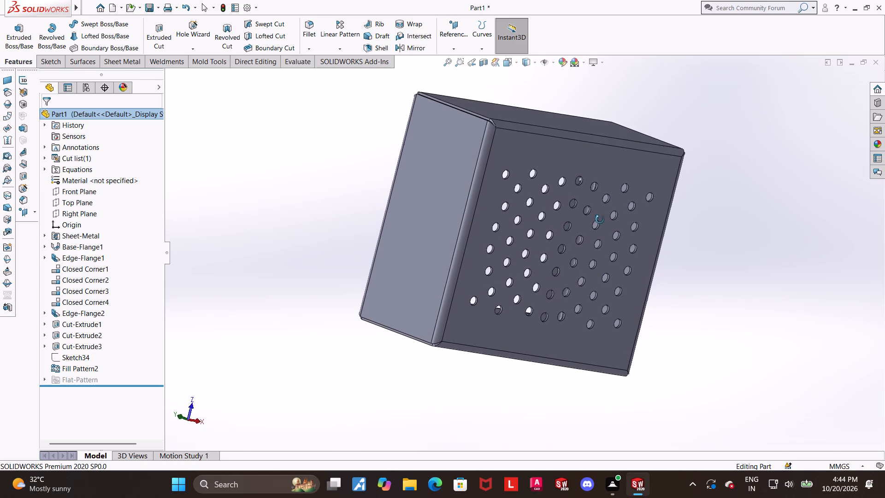
pyautogui.moveTo(600, 219); pyautogui.dragTo(353, 207, button='middle')
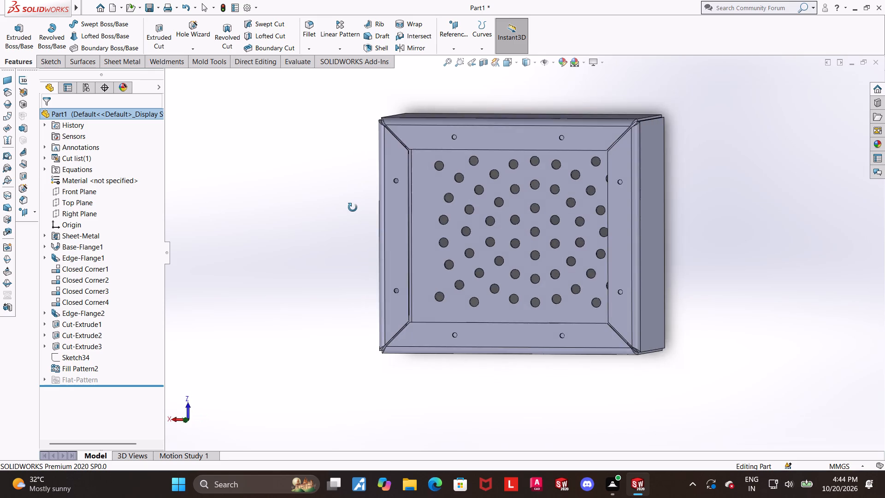
pyautogui.moveTo(353, 207); pyautogui.dragTo(369, 90, button='middle')
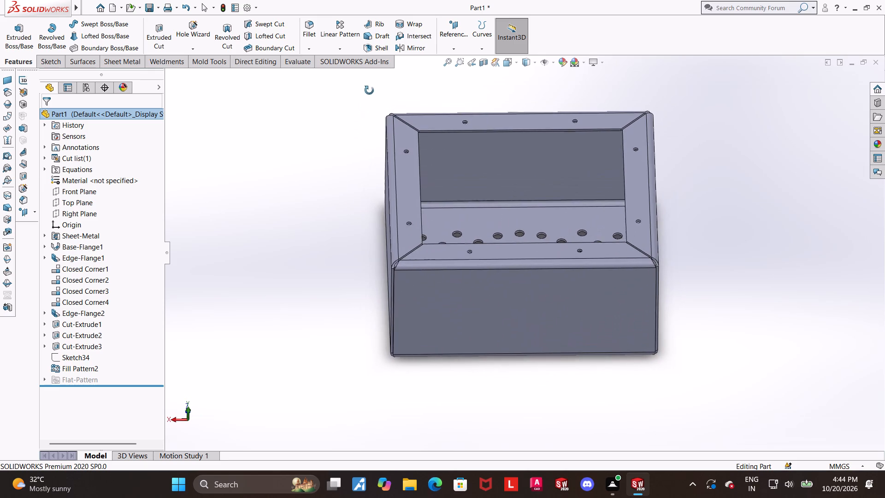
pyautogui.moveTo(369, 90); pyautogui.dragTo(369, 90, button='middle')
pyautogui.scroll(-2, 447, 228)
pyautogui.moveTo(482, 326); pyautogui.dragTo(476, 287, button='middle')
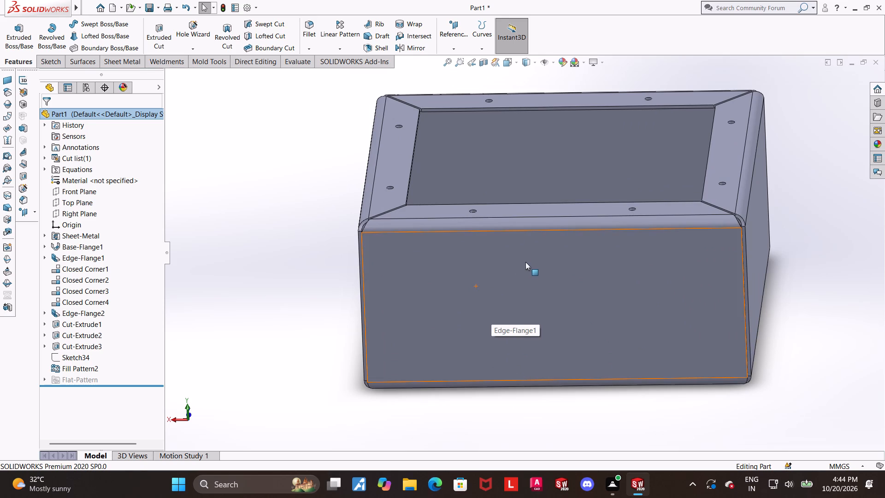
# Start a sketch on the outer face of the box's long side wall, viewed normal to the sketch plane.
pyautogui.scroll(1, 644, 322)
pyautogui.moveTo(623, 314); pyautogui.dragTo(623, 279, button='middle')
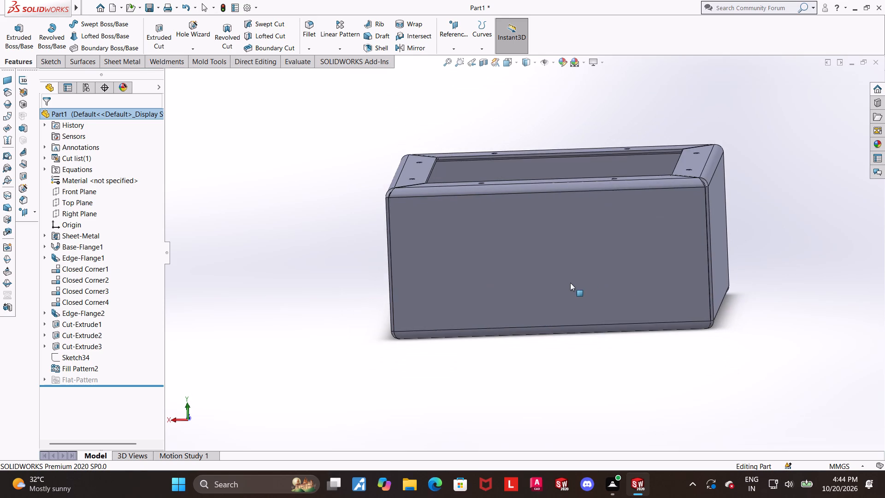
pyautogui.click(570, 283)
pyautogui.click(607, 257)
pyautogui.click(71, 395)
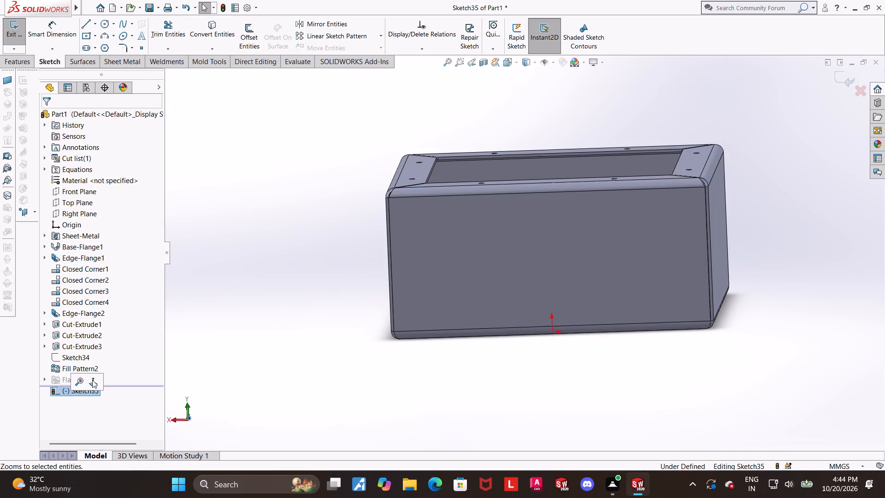
pyautogui.click(92, 379)
pyautogui.scroll(-1, 389, 319)
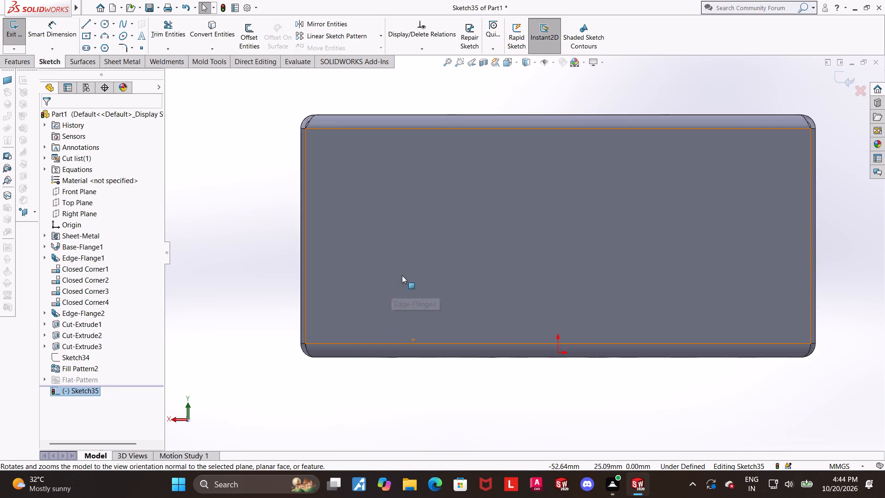
# Sketch an upright straight slot near the wall's left end, about 43 mm between arc centres and 7 mm wide.
pyautogui.scroll(-2, 446, 257)
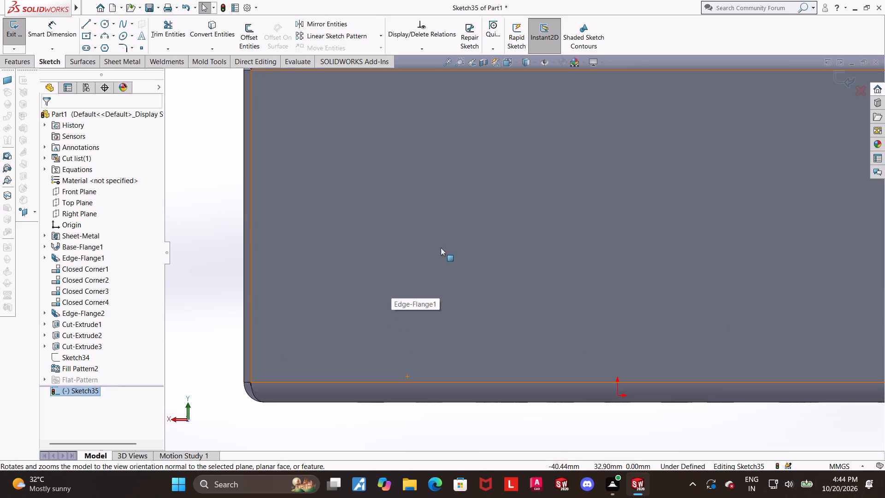
pyautogui.click(310, 418)
pyautogui.click(88, 47)
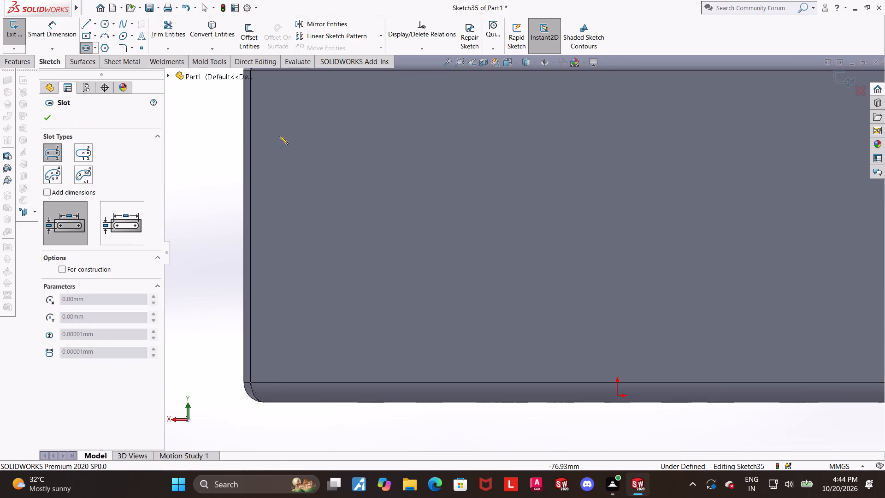
pyautogui.click(288, 124)
pyautogui.click(284, 312)
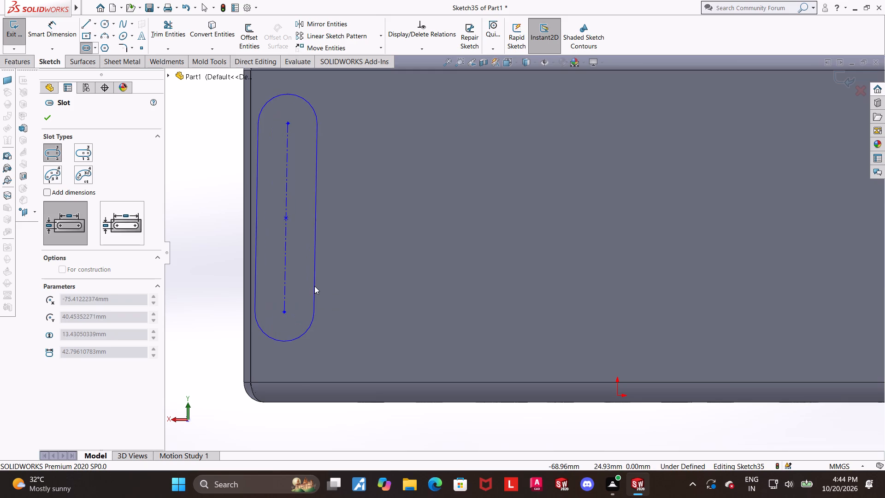
pyautogui.click(300, 286)
pyautogui.press('Escape')
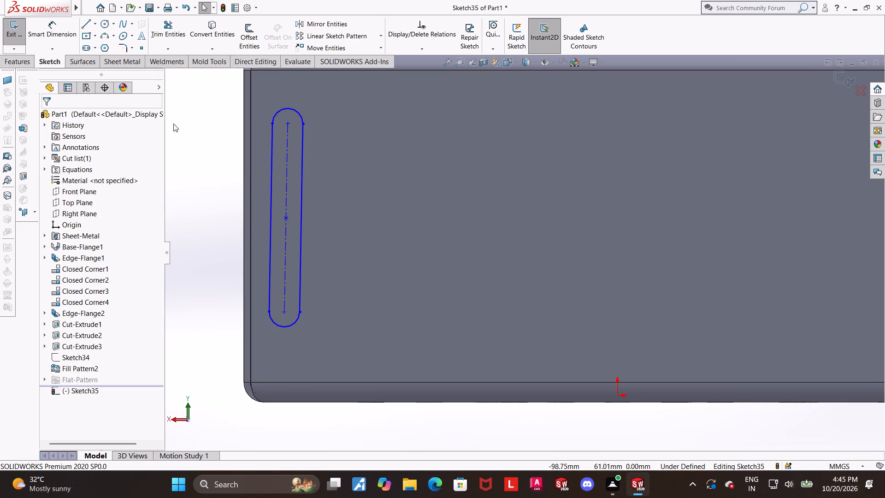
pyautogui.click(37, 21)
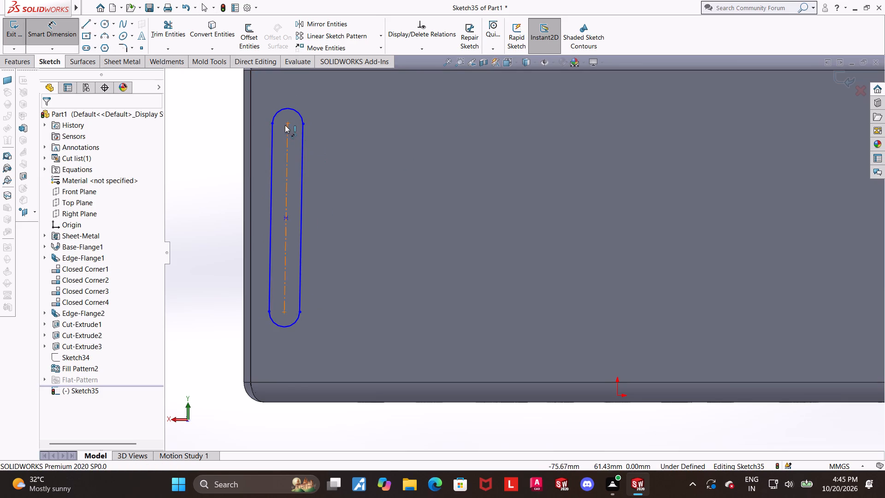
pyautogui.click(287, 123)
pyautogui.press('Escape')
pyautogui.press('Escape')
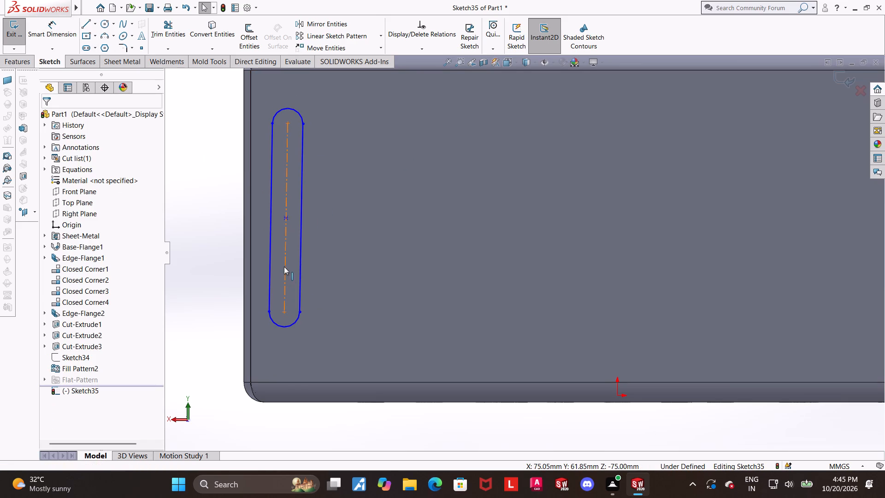
# Add a Vertical relation to the slot's centreline.
pyautogui.click(284, 267)
pyautogui.click(338, 224)
pyautogui.press('Escape')
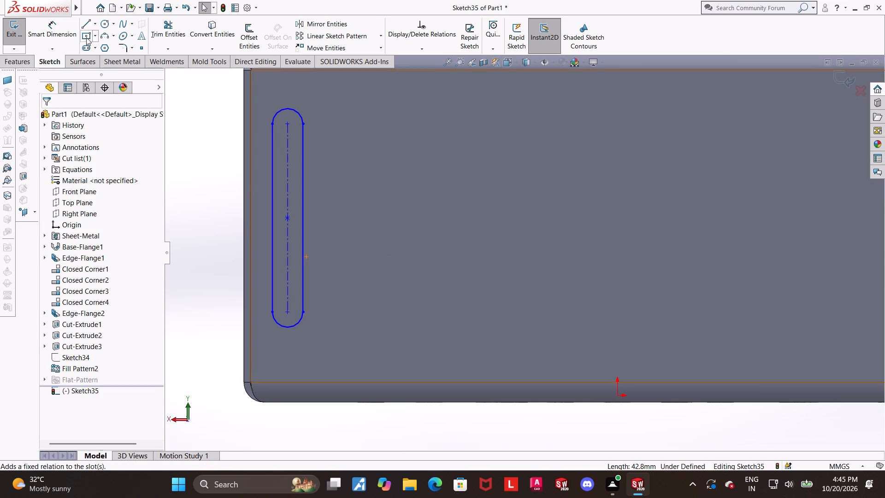
# Dimension the distance between the slot's two arc centres at 40 mm.
pyautogui.click(57, 32)
pyautogui.click(288, 123)
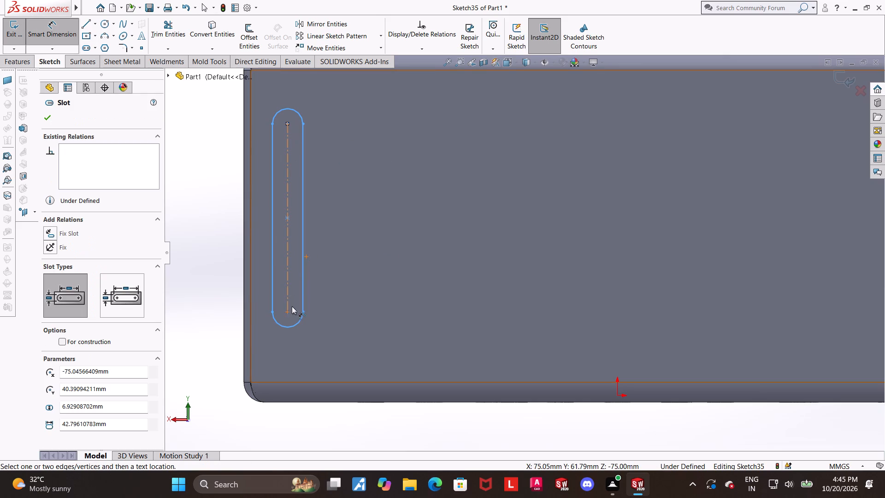
pyautogui.click(288, 311)
pyautogui.click(220, 279)
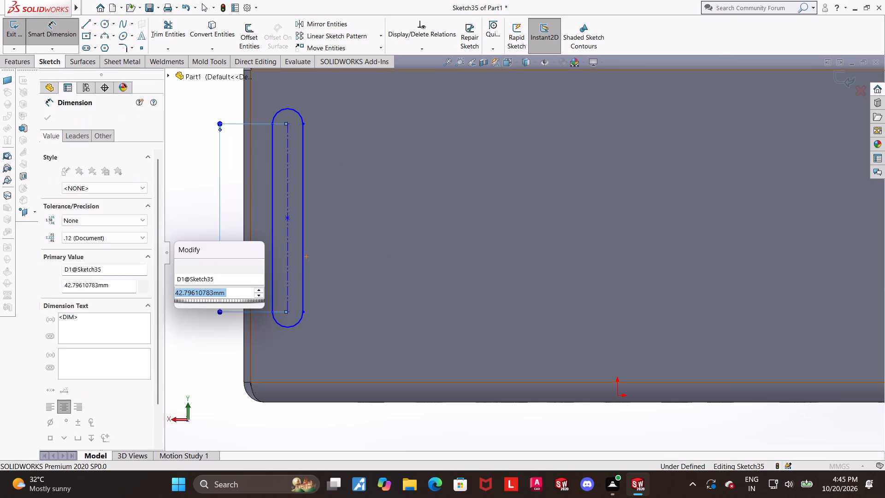
pyautogui.write('40')
pyautogui.press('Return')
pyautogui.press('Escape')
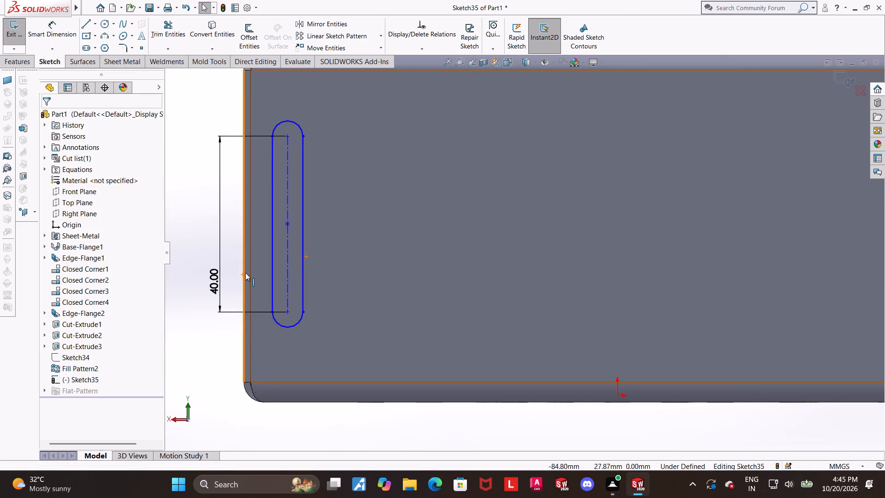
pyautogui.scroll(1, 245, 273)
pyautogui.scroll(-1, 328, 290)
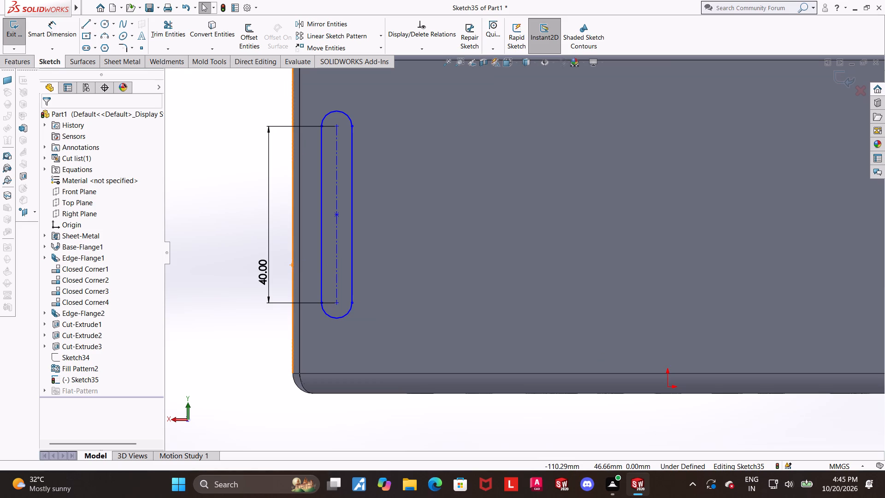
# Dimension the slot's lower arc centre at 10 mm from the wall's nearby outer vertical edge.
pyautogui.click(51, 32)
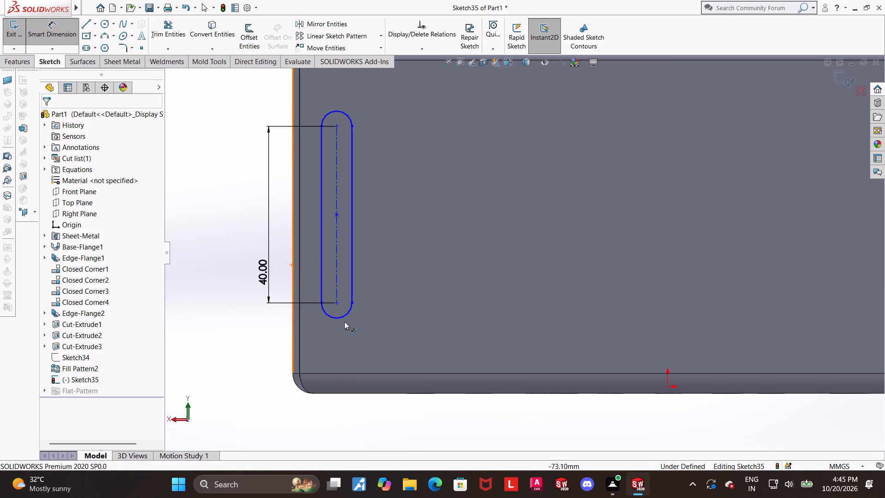
pyautogui.click(335, 305)
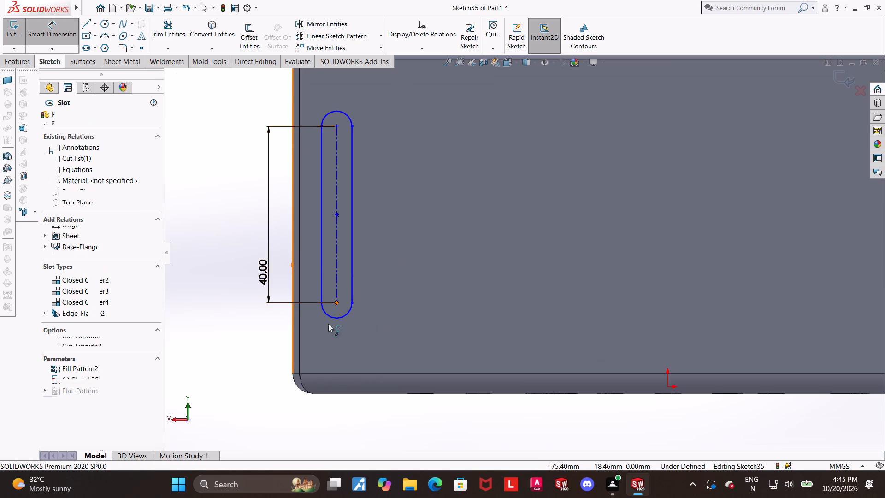
pyautogui.scroll(1, 312, 401)
pyautogui.click(331, 329)
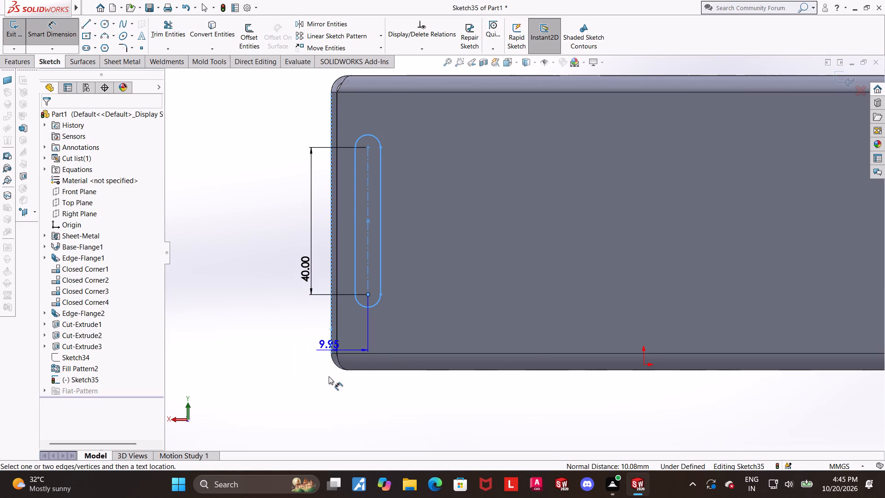
pyautogui.click(331, 397)
pyautogui.write('10')
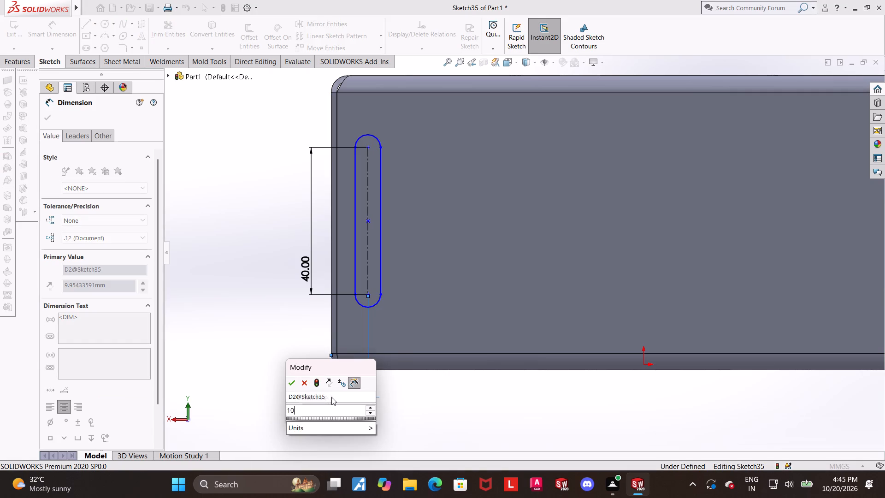
pyautogui.press('Return')
pyautogui.press('Escape')
pyautogui.scroll(1, 485, 313)
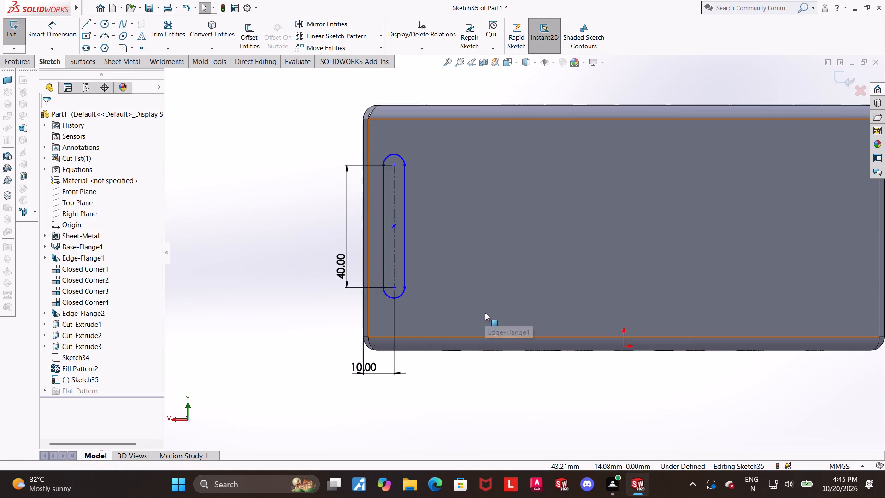
# Dimension the slot's upper end arc with a 2 mm radius.
pyautogui.scroll(-2, 467, 261)
pyautogui.scroll(1, 410, 100)
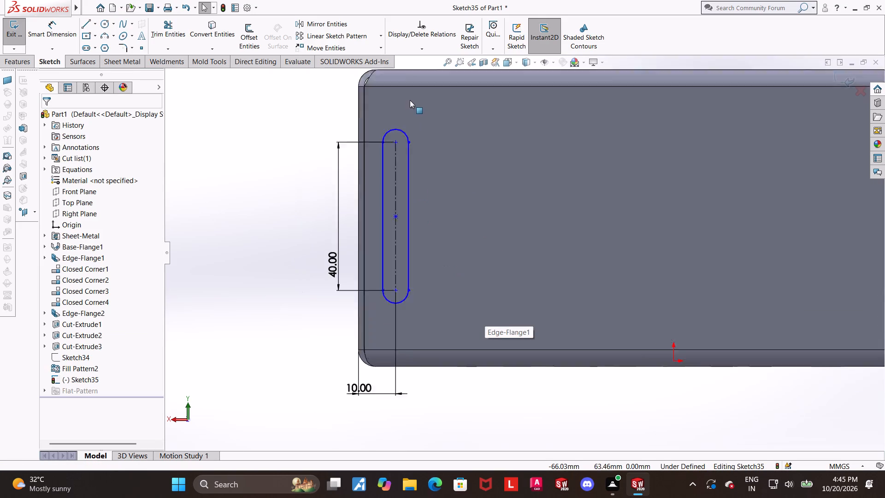
pyautogui.scroll(1, 410, 100)
pyautogui.scroll(-3, 413, 108)
pyautogui.scroll(-3, 525, 198)
pyautogui.click(75, 26)
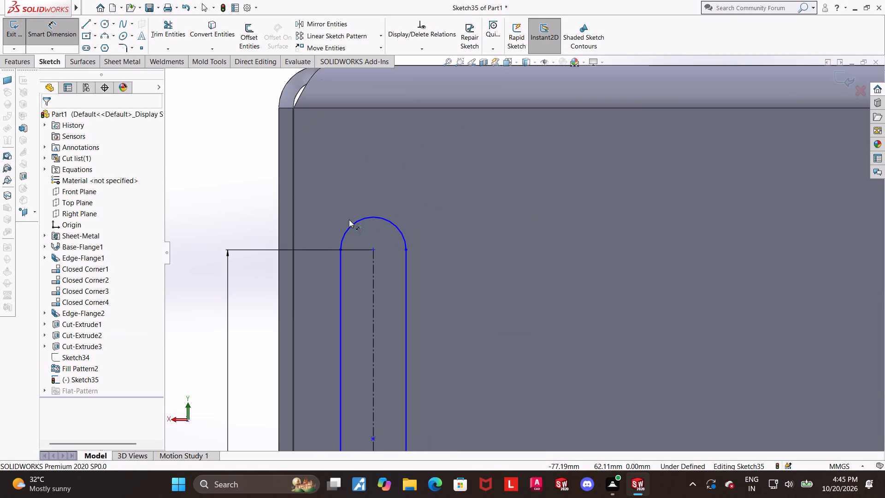
pyautogui.click(349, 226)
pyautogui.click(314, 197)
pyautogui.press('2')
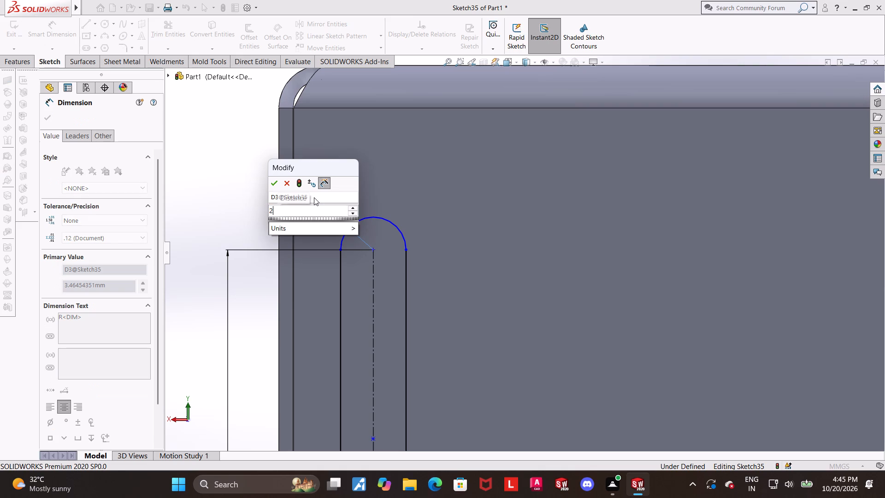
pyautogui.press('Return')
pyautogui.press('Escape')
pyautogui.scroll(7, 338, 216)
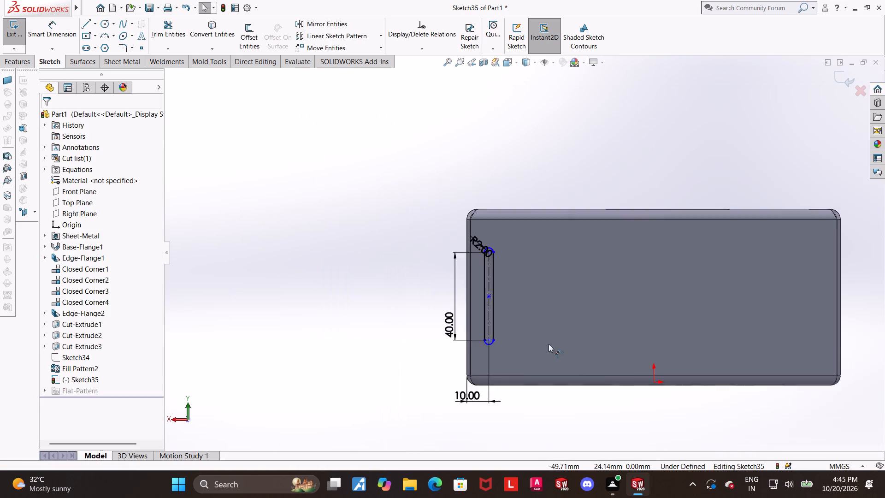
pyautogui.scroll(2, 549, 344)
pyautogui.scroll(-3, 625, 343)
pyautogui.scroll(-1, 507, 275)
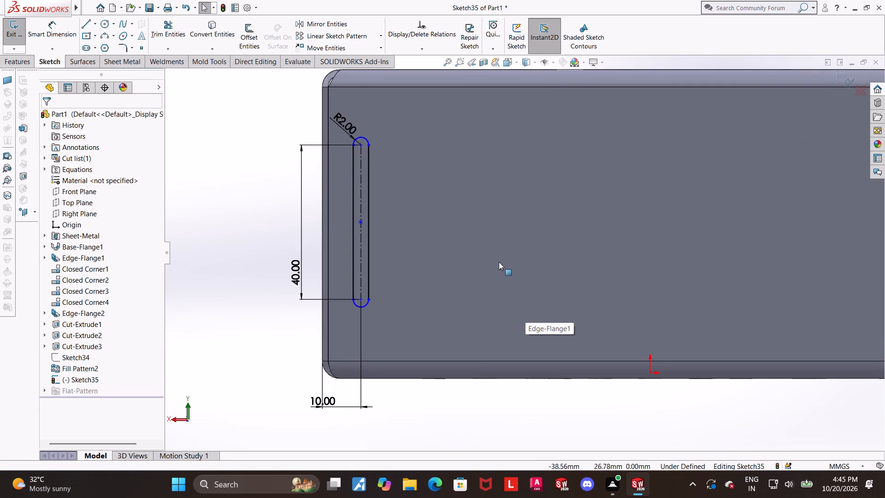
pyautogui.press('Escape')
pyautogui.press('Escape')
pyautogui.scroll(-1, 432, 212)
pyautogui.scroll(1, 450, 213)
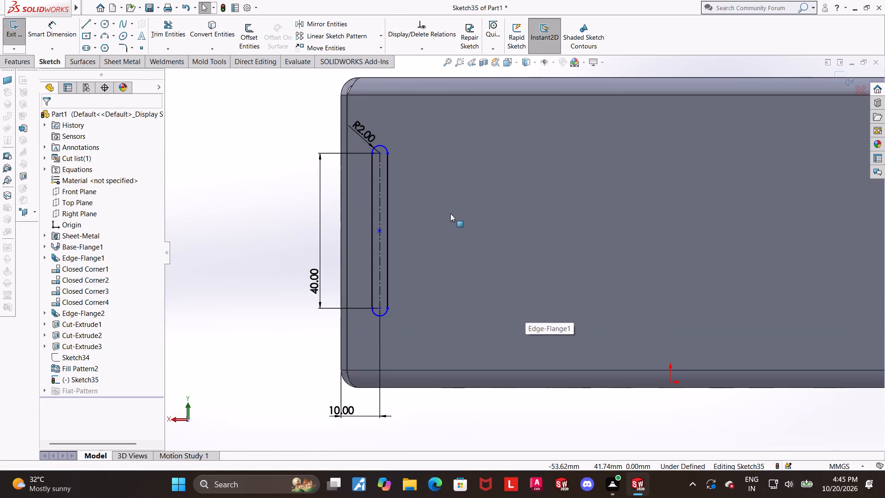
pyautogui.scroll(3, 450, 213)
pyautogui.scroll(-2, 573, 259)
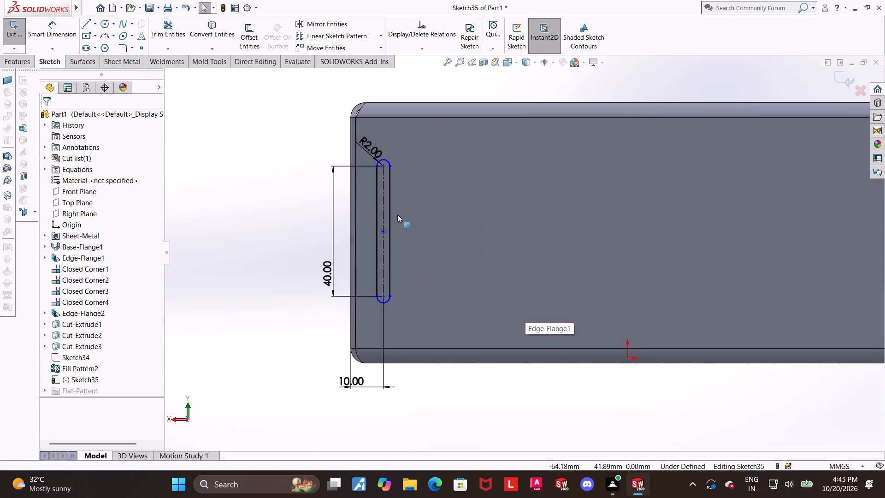
# Dimension the slot's centre point at 40 mm from the wall's bottom edge.
pyautogui.click(60, 35)
pyautogui.scroll(-1, 376, 261)
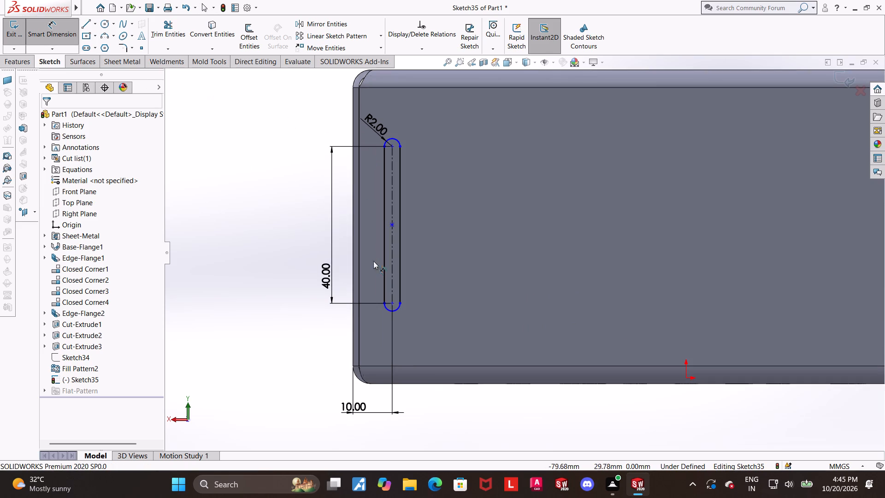
pyautogui.click(429, 384)
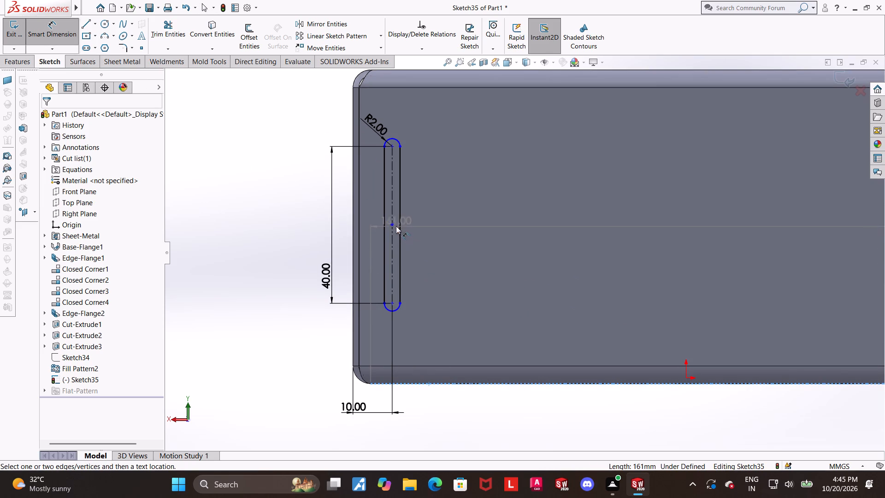
pyautogui.click(393, 224)
pyautogui.click(296, 274)
pyautogui.write('40')
pyautogui.press('Return')
pyautogui.press('Escape')
pyautogui.scroll(1, 294, 276)
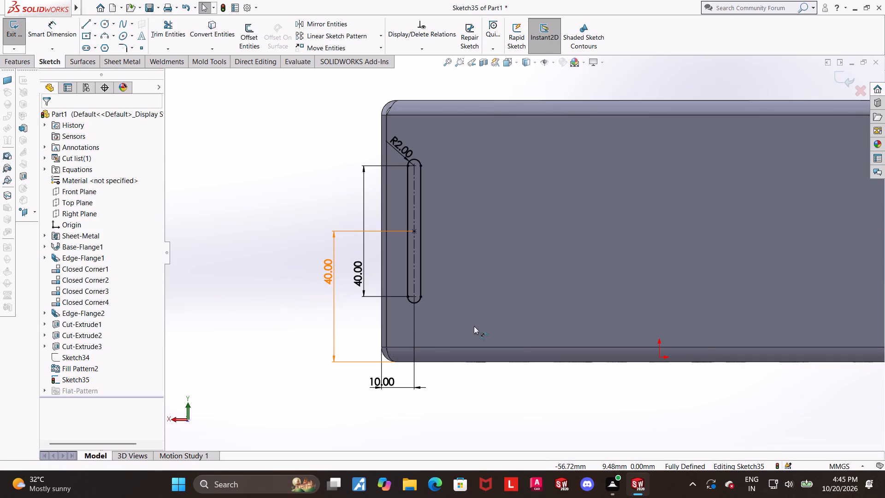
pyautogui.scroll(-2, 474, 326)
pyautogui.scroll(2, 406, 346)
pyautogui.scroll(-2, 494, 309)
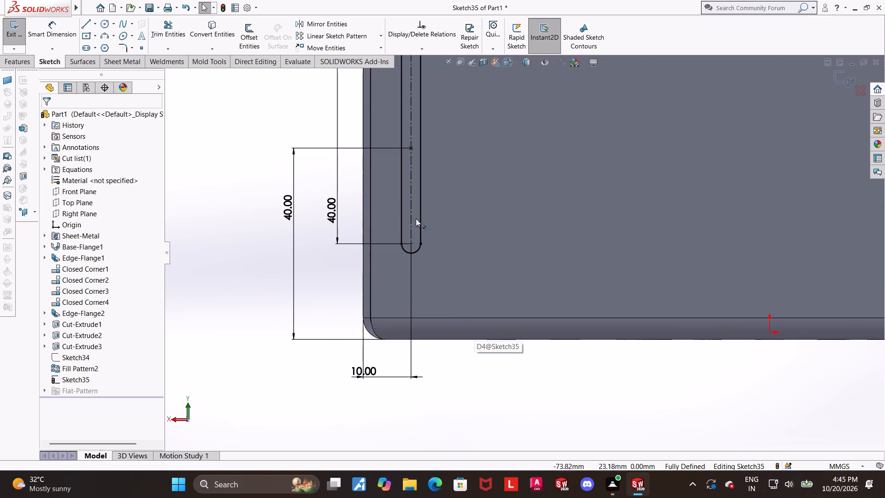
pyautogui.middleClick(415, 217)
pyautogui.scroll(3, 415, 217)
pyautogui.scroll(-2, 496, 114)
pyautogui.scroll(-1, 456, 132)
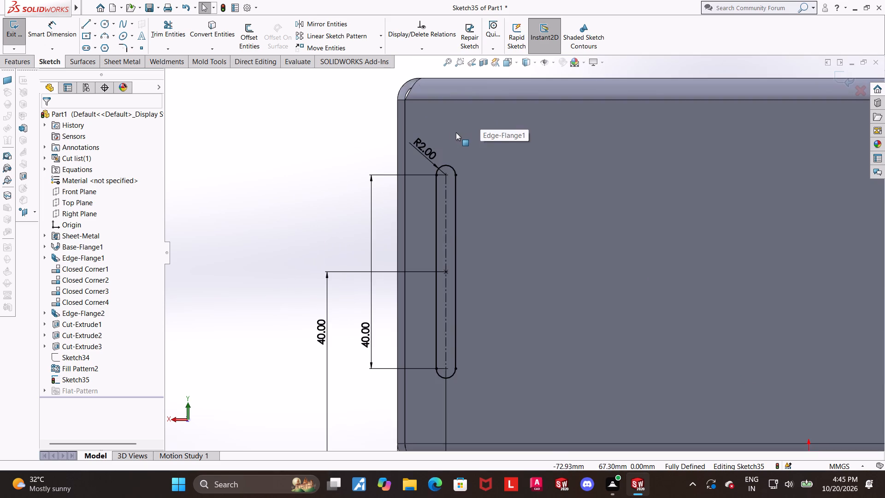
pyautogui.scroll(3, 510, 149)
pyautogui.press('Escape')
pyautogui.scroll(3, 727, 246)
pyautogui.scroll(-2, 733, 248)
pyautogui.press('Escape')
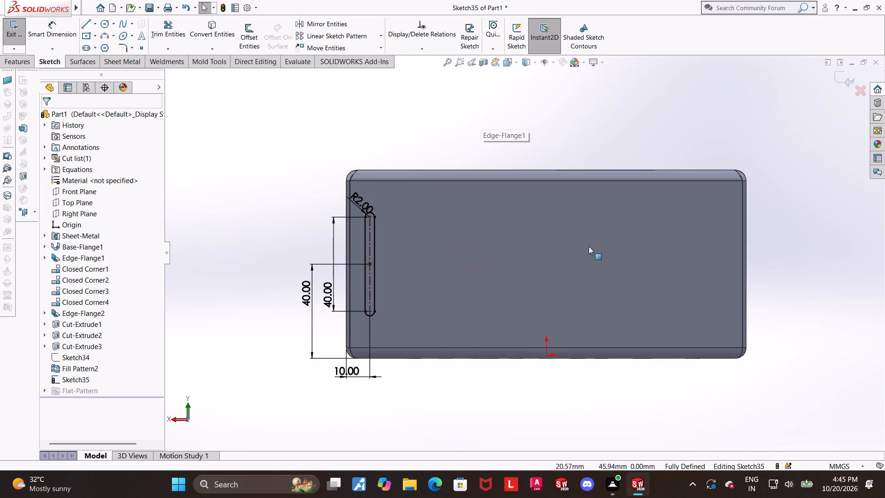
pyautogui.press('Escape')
# Start a Linear Sketch Pattern of the slot along the X-axis with 10 mm spacing.
pyautogui.click(372, 36)
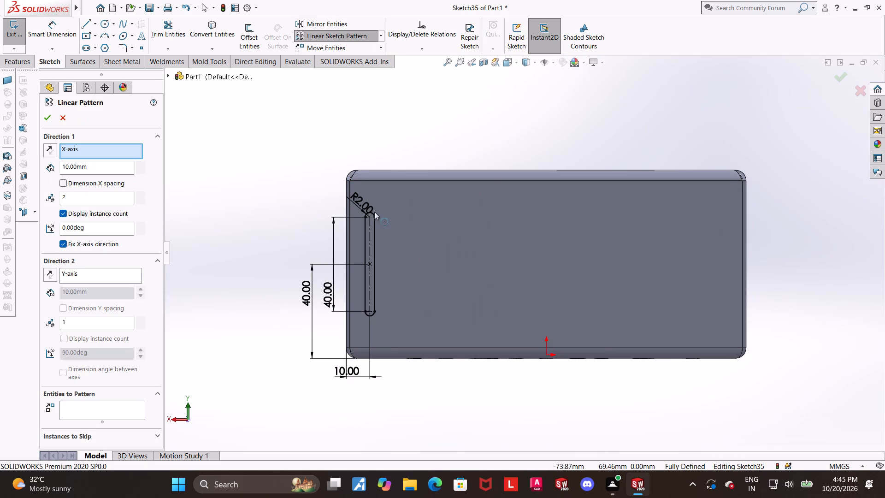
pyautogui.scroll(-1, 382, 228)
pyautogui.scroll(-1, 418, 282)
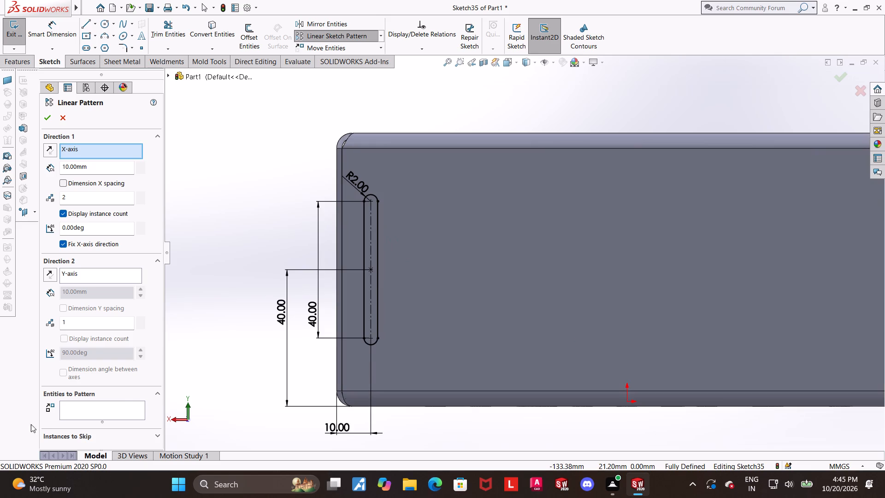
pyautogui.click(111, 408)
pyautogui.click(378, 217)
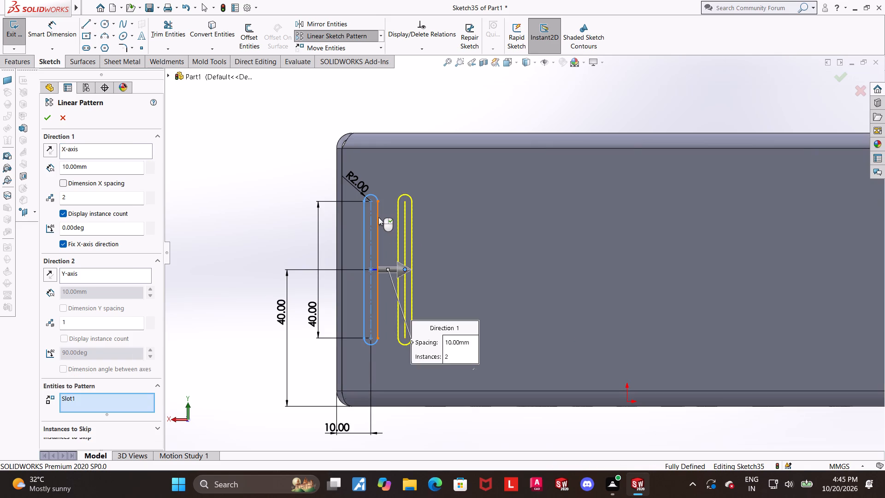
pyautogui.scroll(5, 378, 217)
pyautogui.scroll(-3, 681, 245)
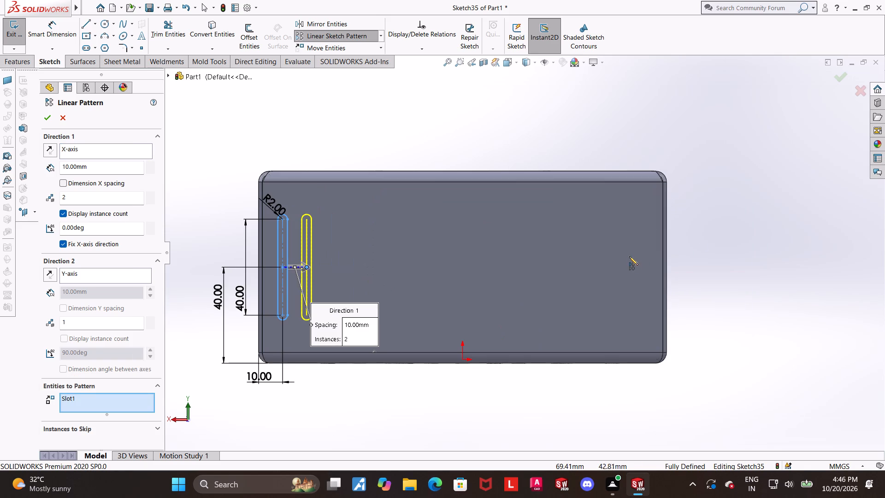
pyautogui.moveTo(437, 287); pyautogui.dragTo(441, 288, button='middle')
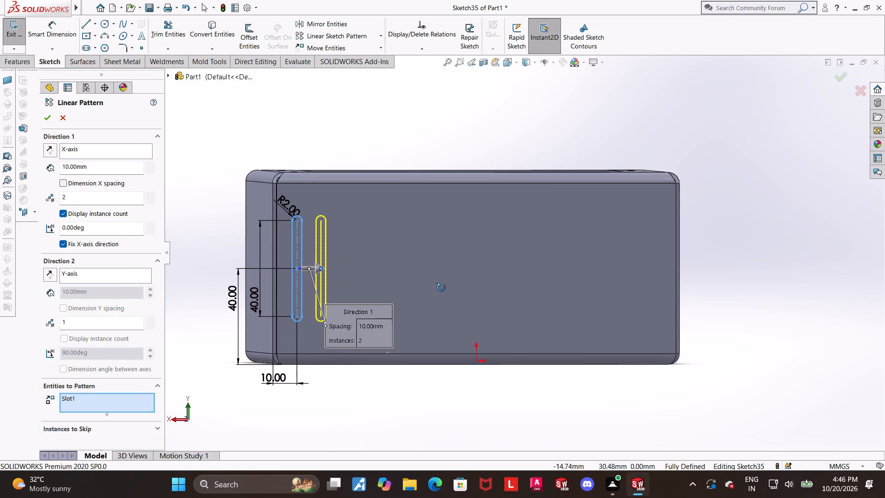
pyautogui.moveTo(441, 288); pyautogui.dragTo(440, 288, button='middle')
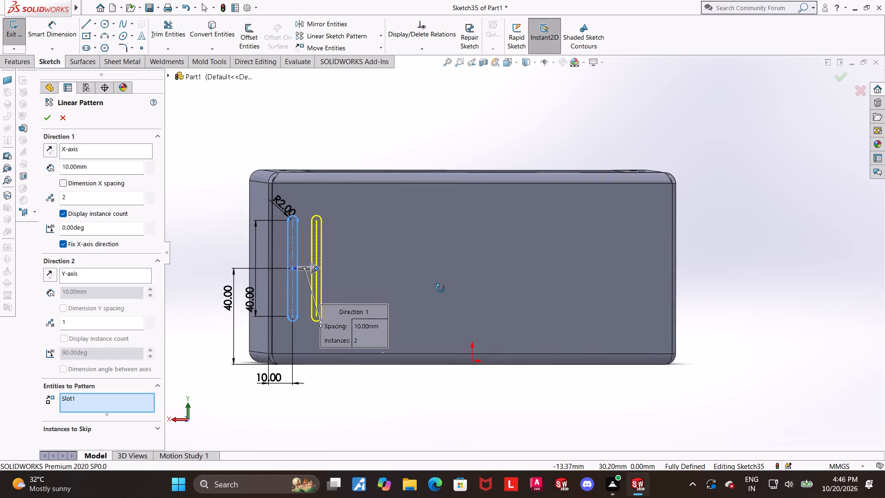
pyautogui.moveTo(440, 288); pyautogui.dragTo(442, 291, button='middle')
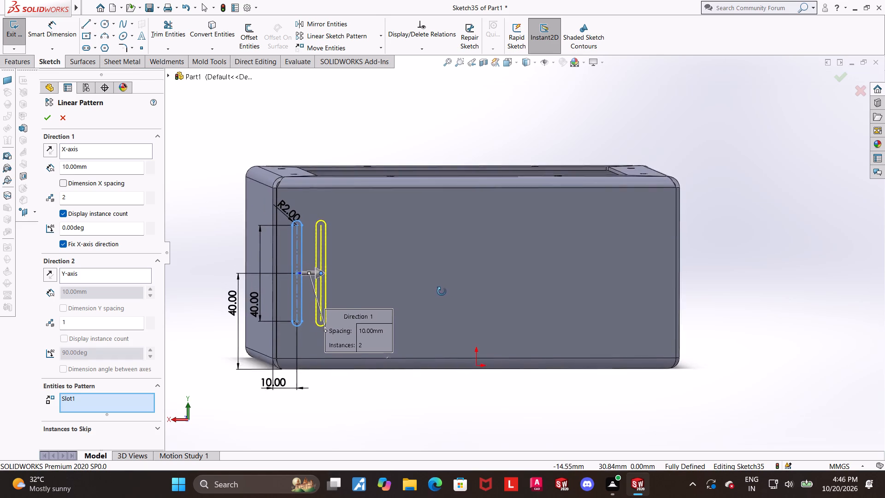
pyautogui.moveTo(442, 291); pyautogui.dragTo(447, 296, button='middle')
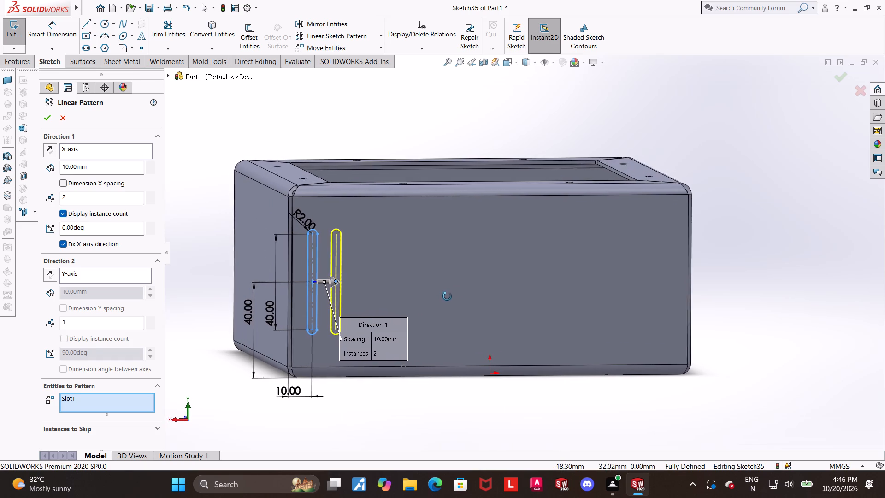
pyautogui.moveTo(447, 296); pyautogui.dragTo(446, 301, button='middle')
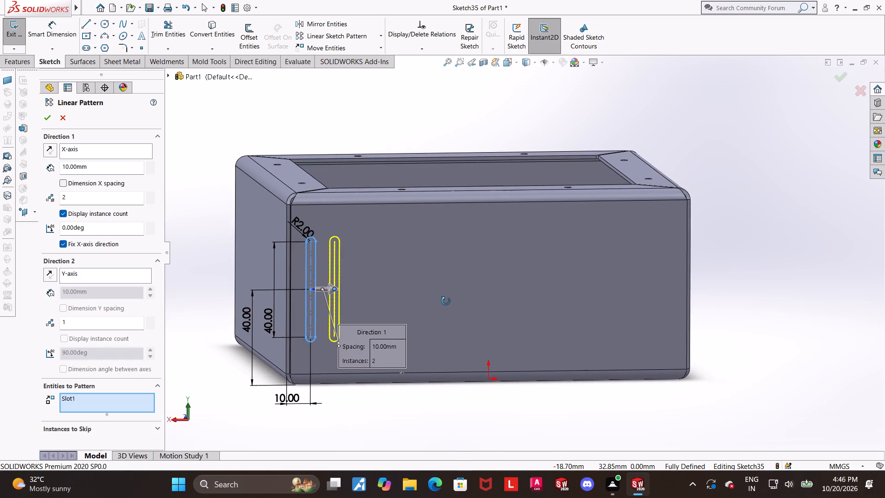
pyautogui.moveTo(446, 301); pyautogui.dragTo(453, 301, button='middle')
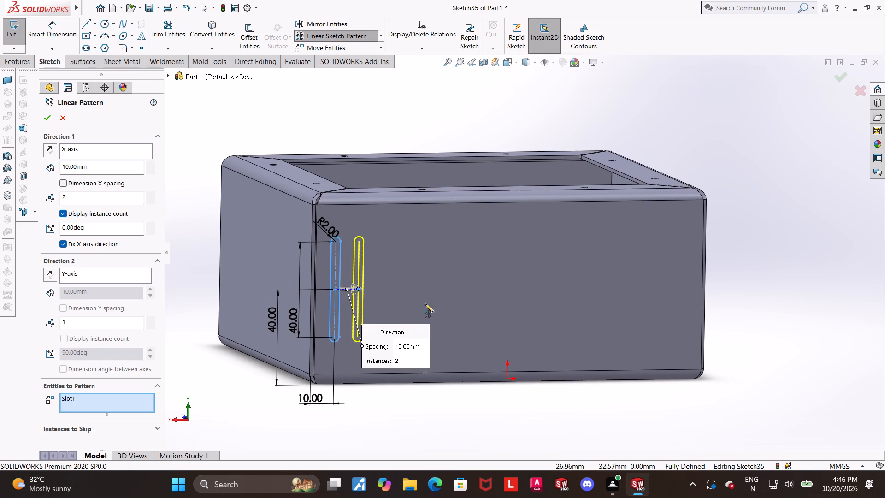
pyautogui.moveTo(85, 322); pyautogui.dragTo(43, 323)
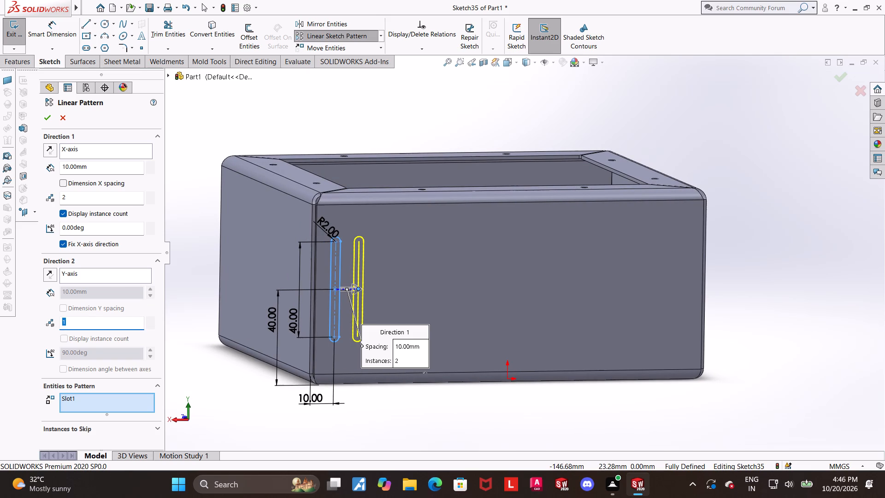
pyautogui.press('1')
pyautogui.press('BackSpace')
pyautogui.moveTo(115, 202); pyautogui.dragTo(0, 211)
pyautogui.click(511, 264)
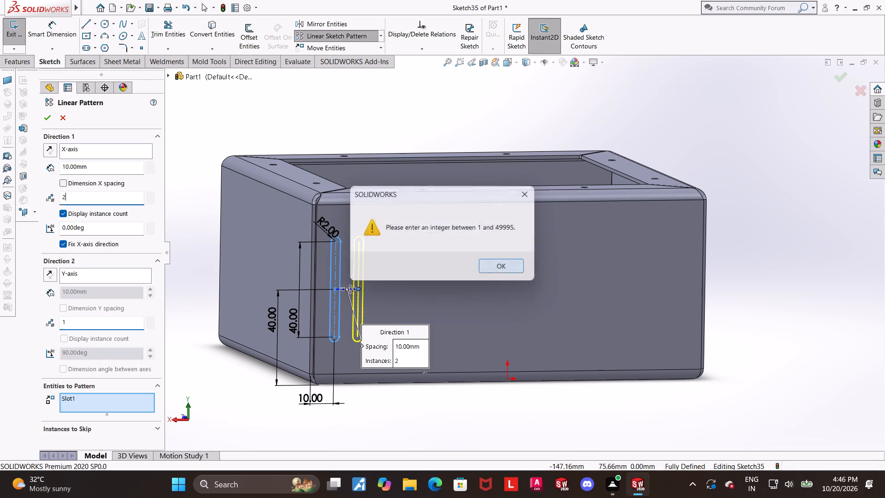
# Set the slot pattern to 16 instances along the X-axis.
pyautogui.moveTo(86, 185); pyautogui.dragTo(63, 203)
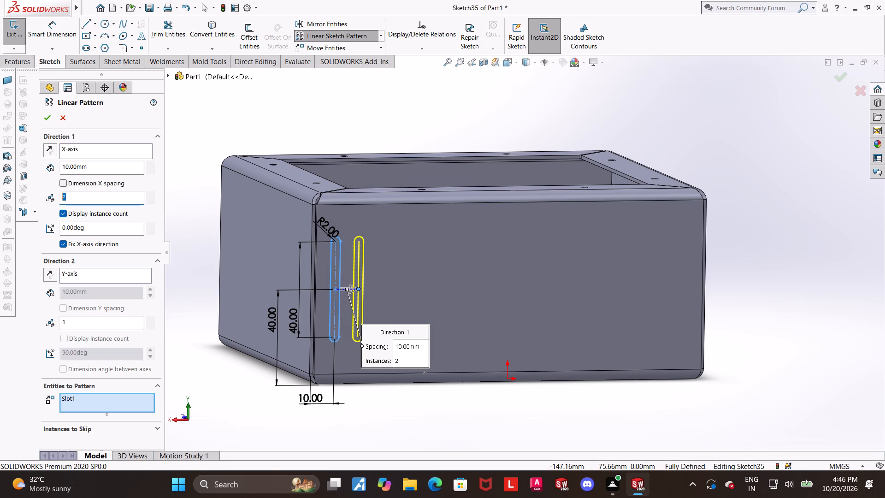
pyautogui.moveTo(63, 203); pyautogui.dragTo(58, 204)
pyautogui.write('16')
pyautogui.press('Return')
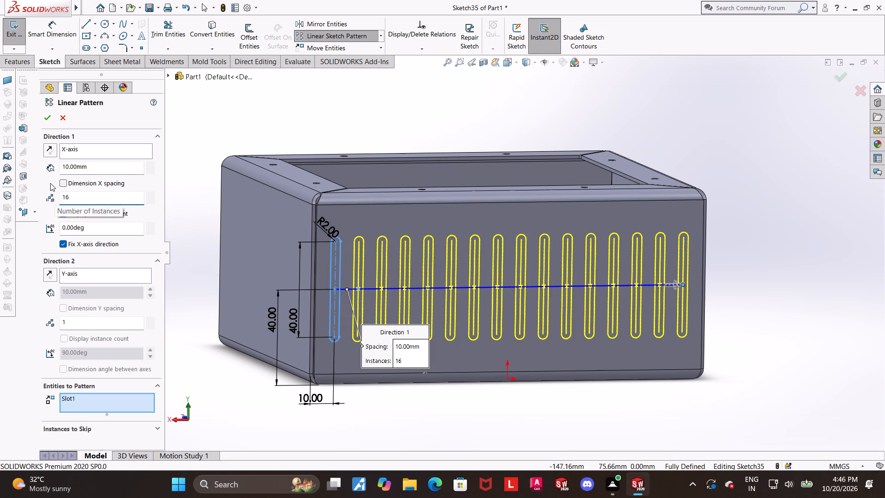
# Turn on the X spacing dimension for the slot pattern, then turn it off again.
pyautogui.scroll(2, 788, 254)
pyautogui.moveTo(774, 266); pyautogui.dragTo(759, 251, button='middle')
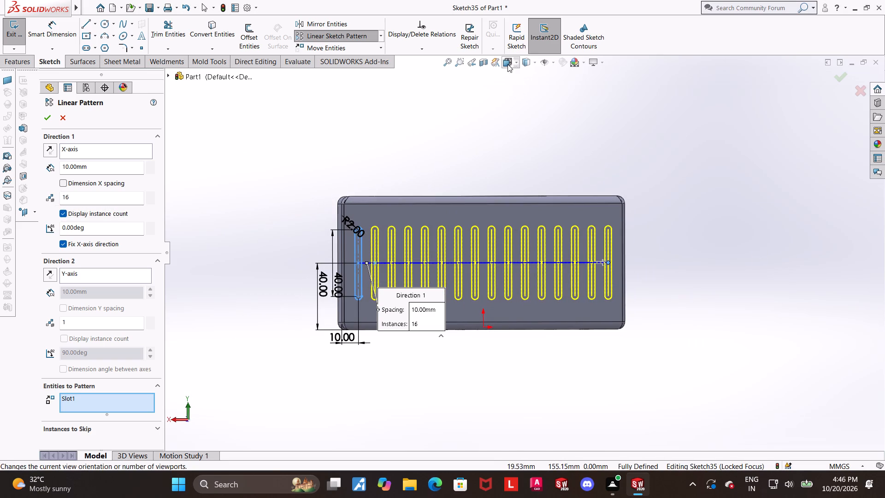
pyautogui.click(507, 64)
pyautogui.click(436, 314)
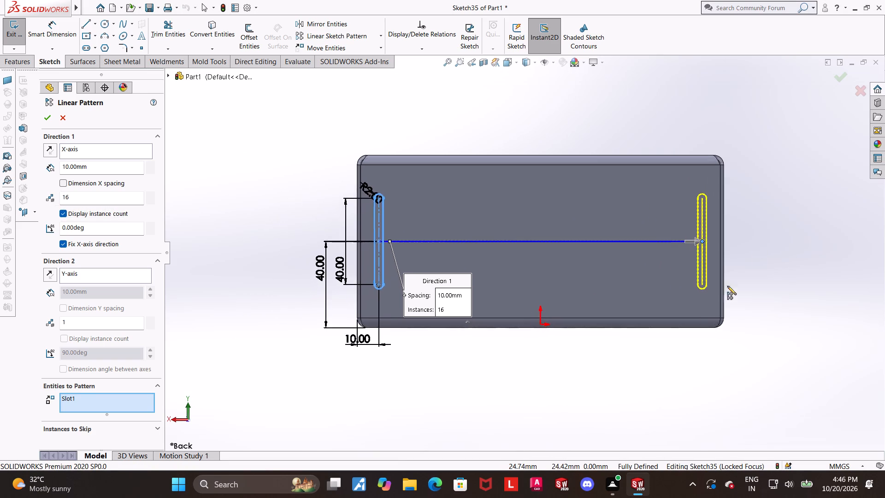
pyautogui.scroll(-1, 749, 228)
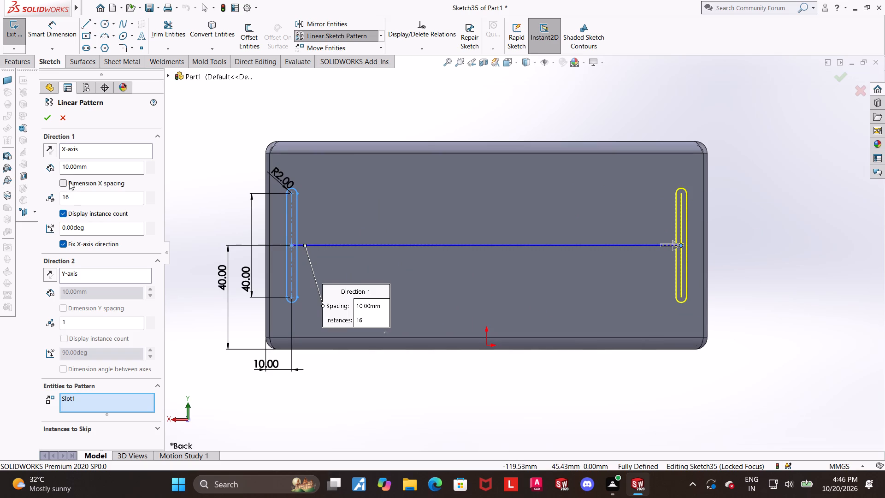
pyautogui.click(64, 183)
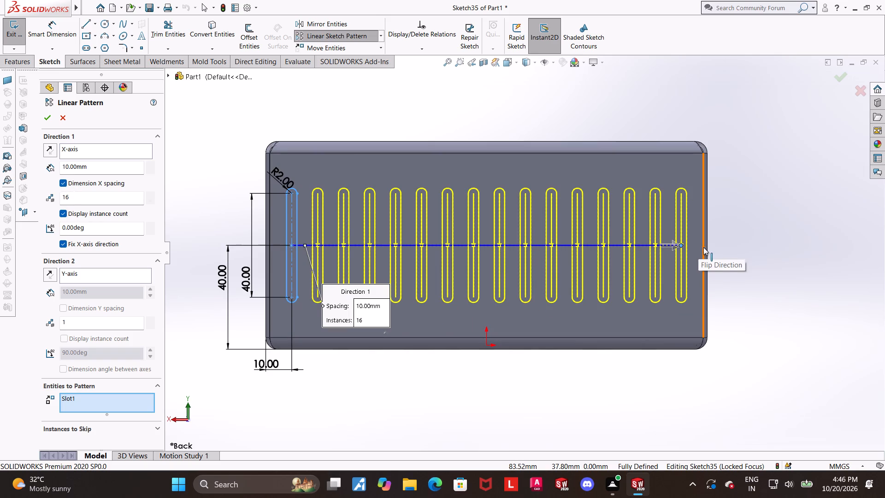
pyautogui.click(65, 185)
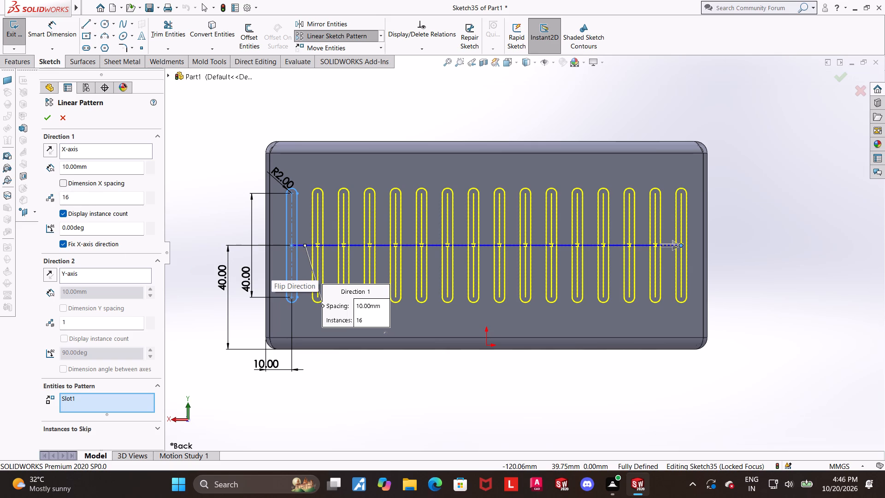
# Apply the linear pattern of 16 slots at 10 mm spacing across the wall.
pyautogui.scroll(1, 289, 245)
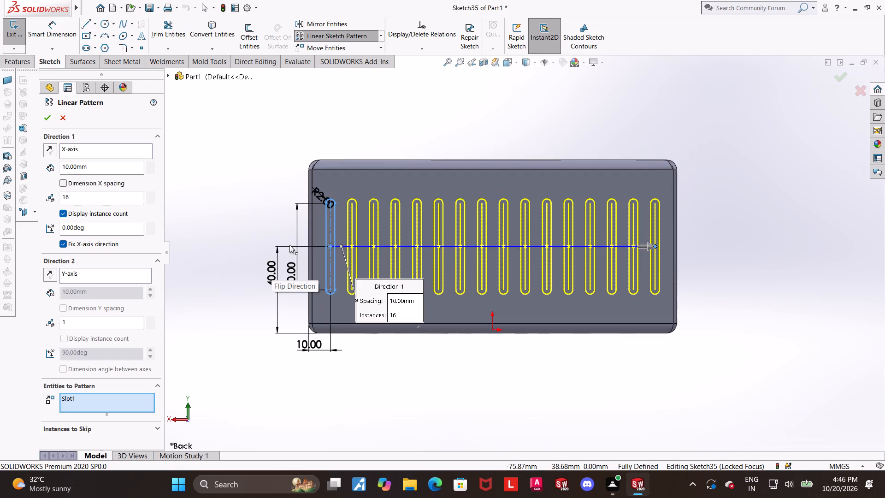
pyautogui.scroll(-1, 542, 265)
pyautogui.scroll(1, 541, 254)
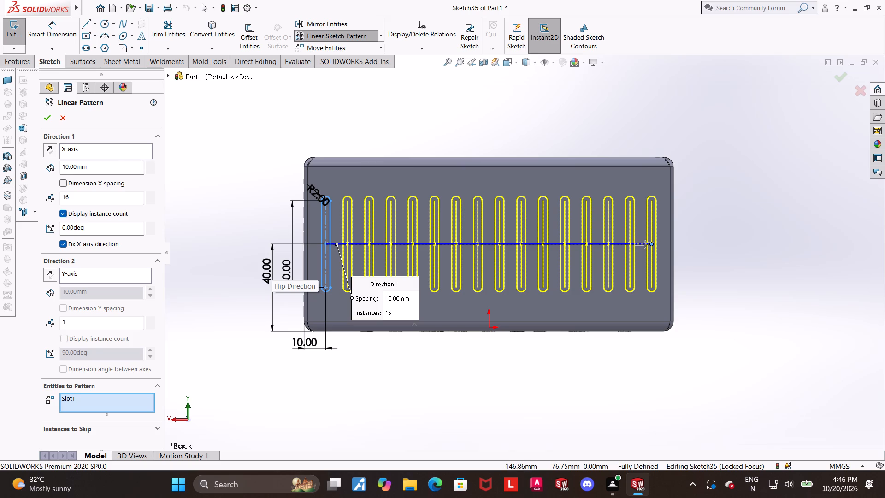
pyautogui.click(44, 115)
pyautogui.click(840, 248)
# Add a Horizontal relation between the centre points of the sixth slot and the original slot.
pyautogui.scroll(-1, 400, 255)
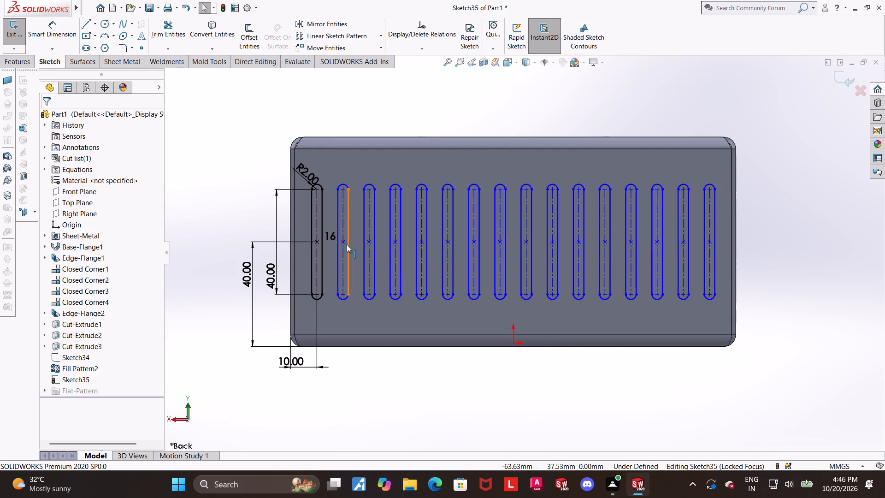
pyautogui.click(448, 241)
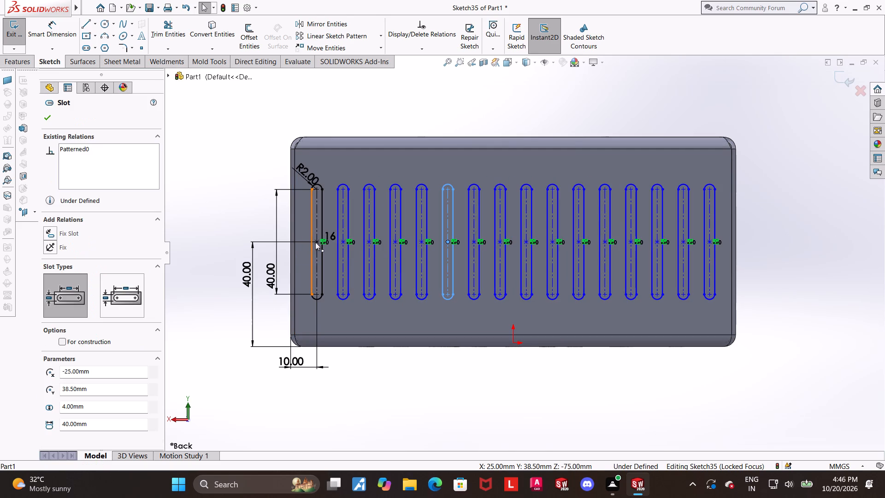
pyautogui.keyDown('ctrl'); pyautogui.click(315, 242); pyautogui.keyUp('ctrl')
pyautogui.click(51, 309)
pyautogui.click(546, 394)
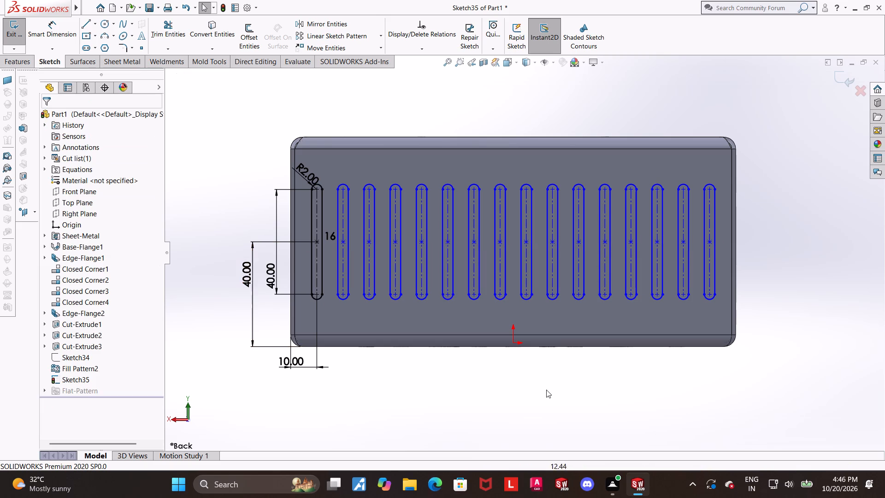
# Add a Horizontal relation between the centre points of the last patterned slot and the original slot.
pyautogui.click(711, 243)
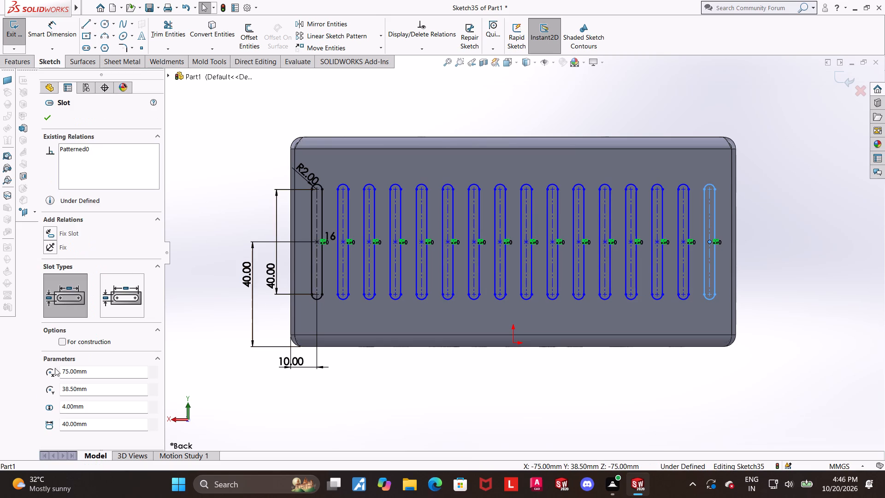
pyautogui.keyDown('ctrl'); pyautogui.click(318, 243); pyautogui.keyUp('ctrl')
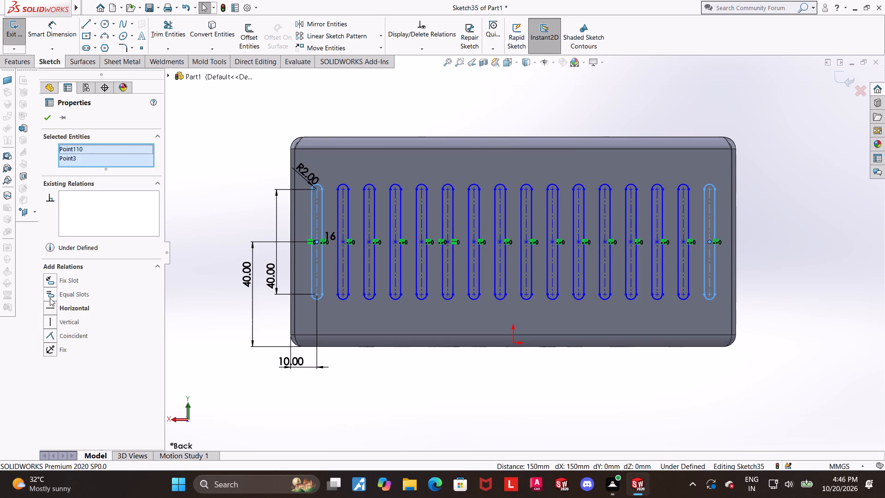
pyautogui.click(55, 306)
pyautogui.click(454, 407)
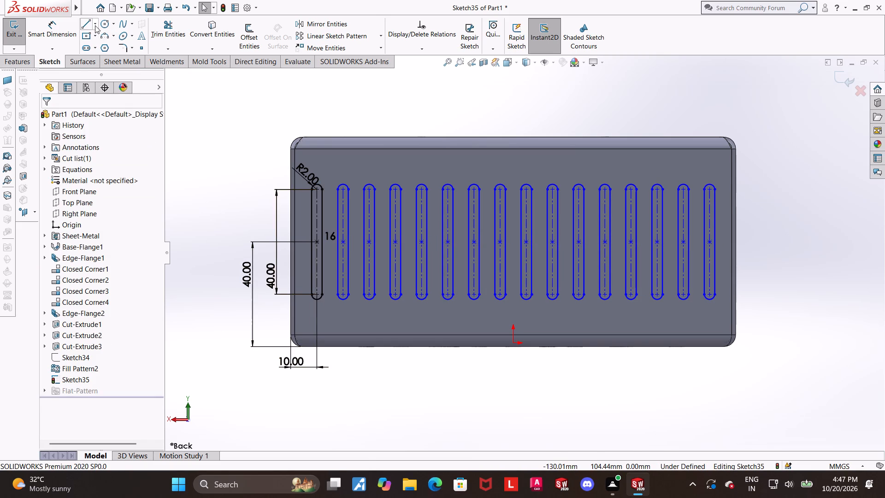
# Draw a 150 mm horizontal centerline from the original slot's centre point to the last patterned slot's centre point.
pyautogui.click(94, 25)
pyautogui.click(103, 47)
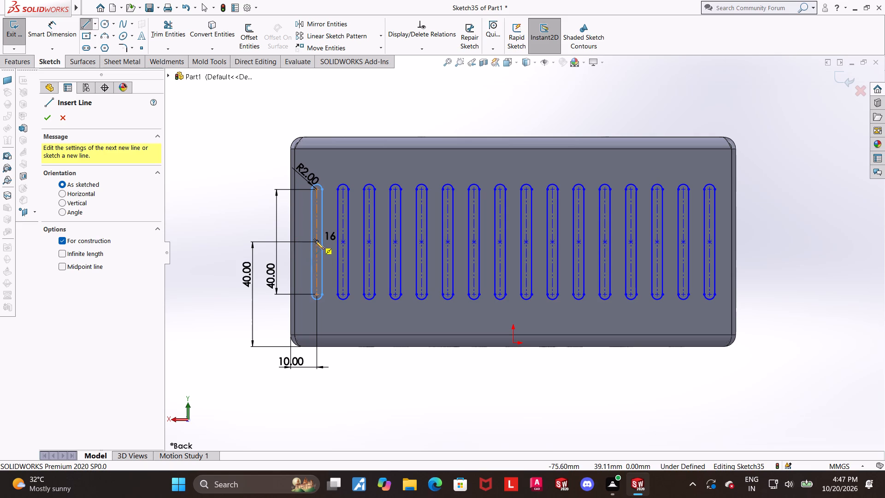
pyautogui.click(316, 241)
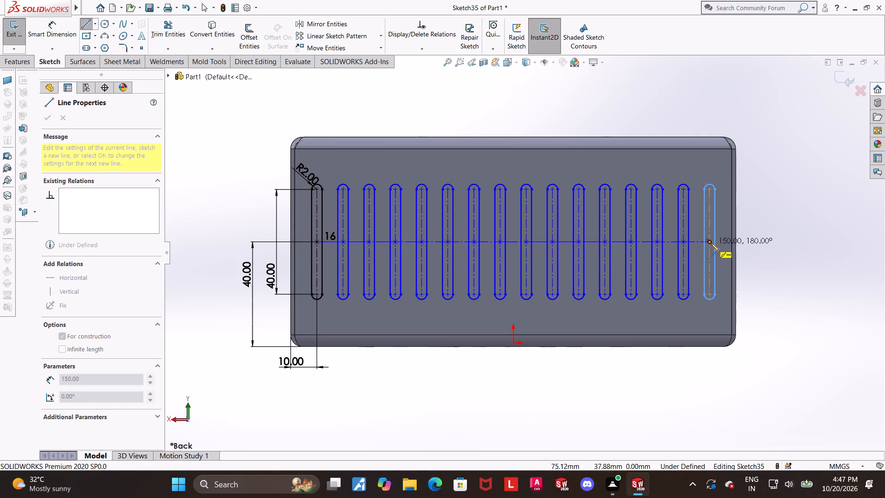
pyautogui.click(711, 243)
pyautogui.press('Escape')
pyautogui.press('Escape')
pyautogui.press('Escape')
pyautogui.click(743, 254)
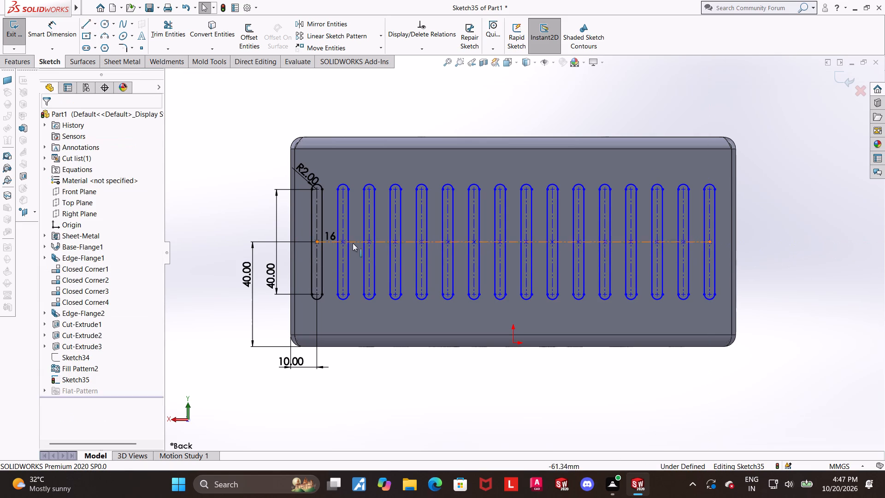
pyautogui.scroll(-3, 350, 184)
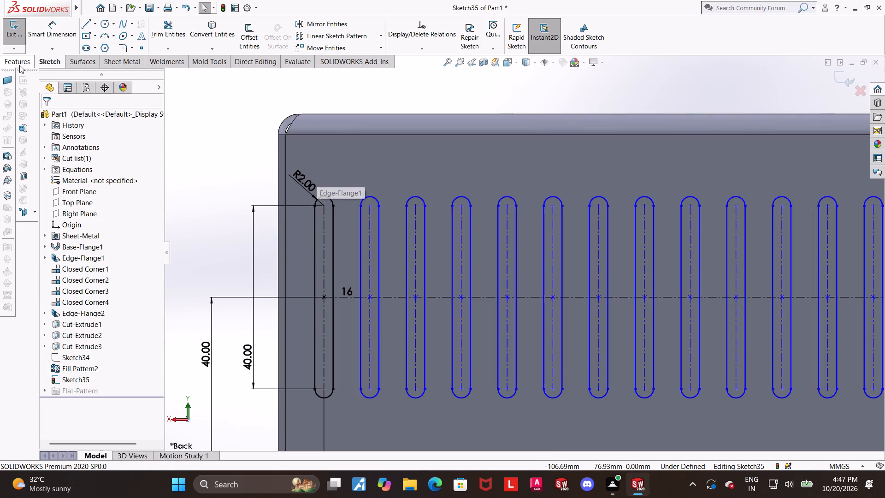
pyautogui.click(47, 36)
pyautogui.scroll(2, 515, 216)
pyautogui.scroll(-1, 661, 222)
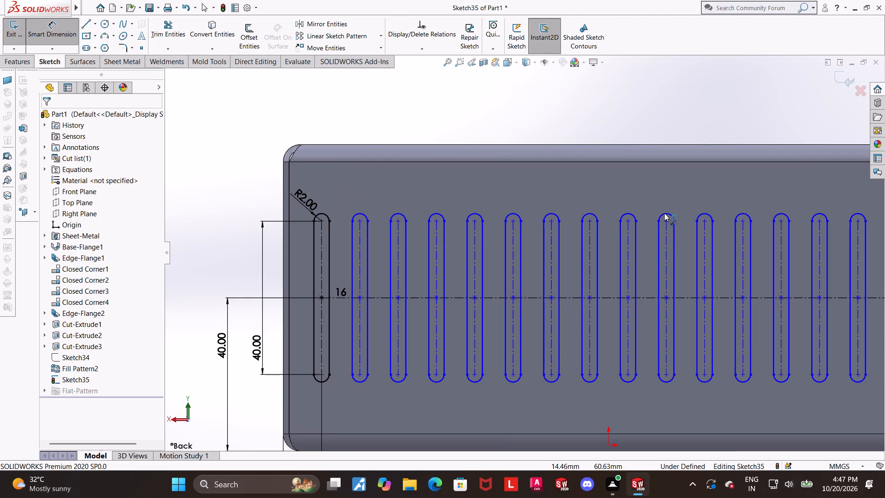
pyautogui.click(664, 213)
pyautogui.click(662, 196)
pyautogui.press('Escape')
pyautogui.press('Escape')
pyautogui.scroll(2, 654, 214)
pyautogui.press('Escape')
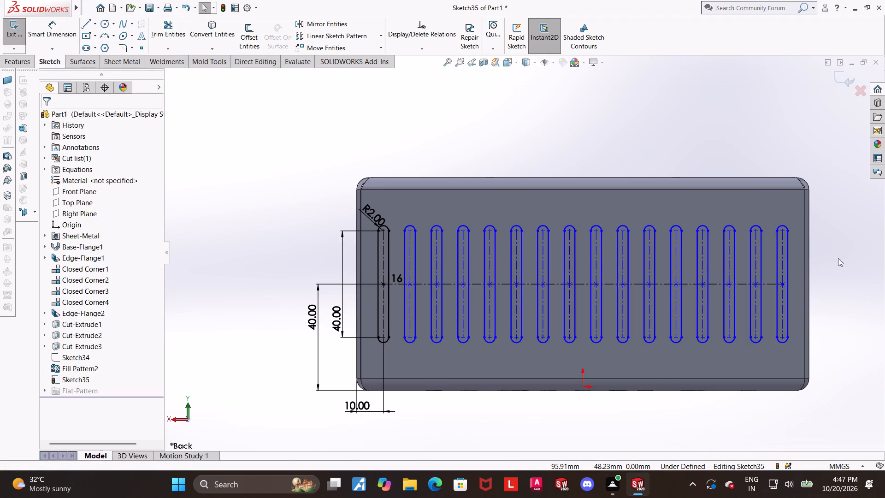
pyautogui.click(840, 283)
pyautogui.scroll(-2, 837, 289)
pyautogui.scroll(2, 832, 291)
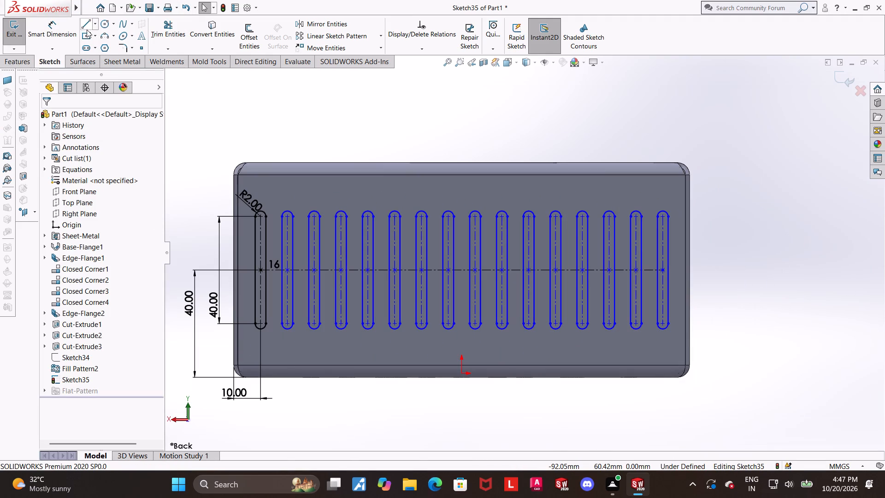
# Draw a 150 mm horizontal centerline joining the upper arc centres of the original slot and the last patterned slot.
pyautogui.click(94, 26)
pyautogui.click(97, 46)
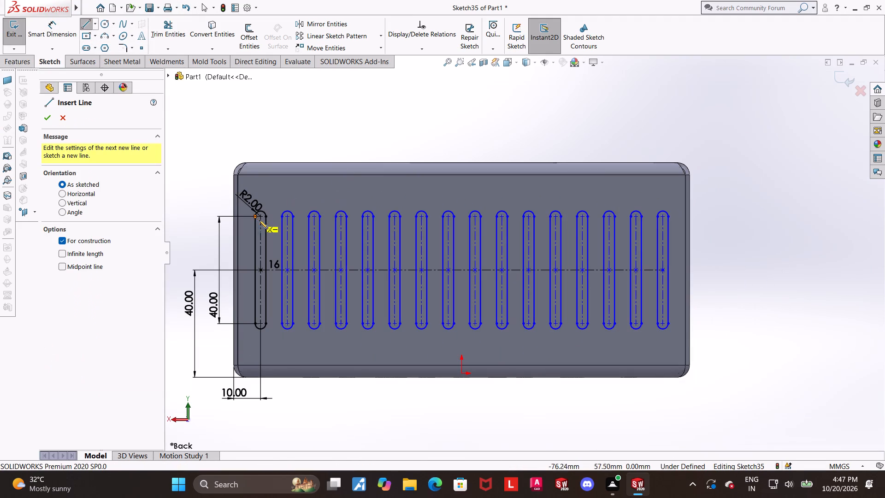
pyautogui.click(261, 216)
pyautogui.click(662, 215)
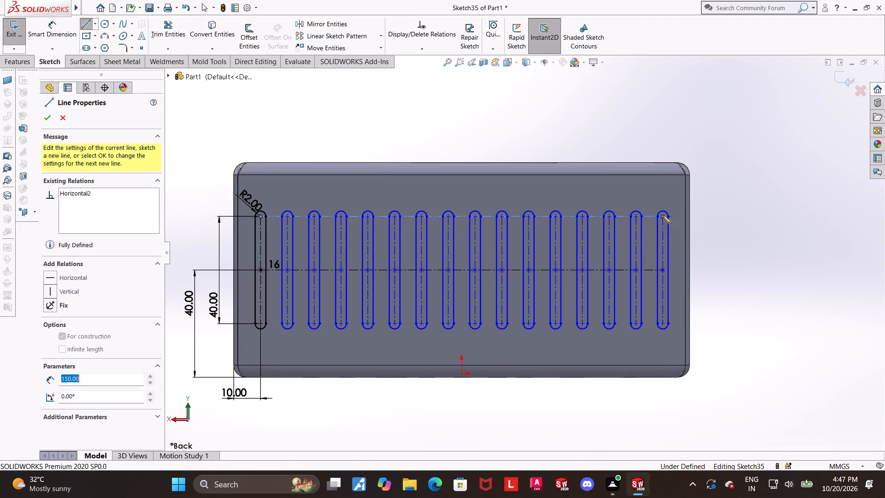
pyautogui.press('Escape')
pyautogui.press('Escape')
# Draw a horizontal centerline joining the lower arc centres of the original slot and the last patterned slot.
pyautogui.click(94, 25)
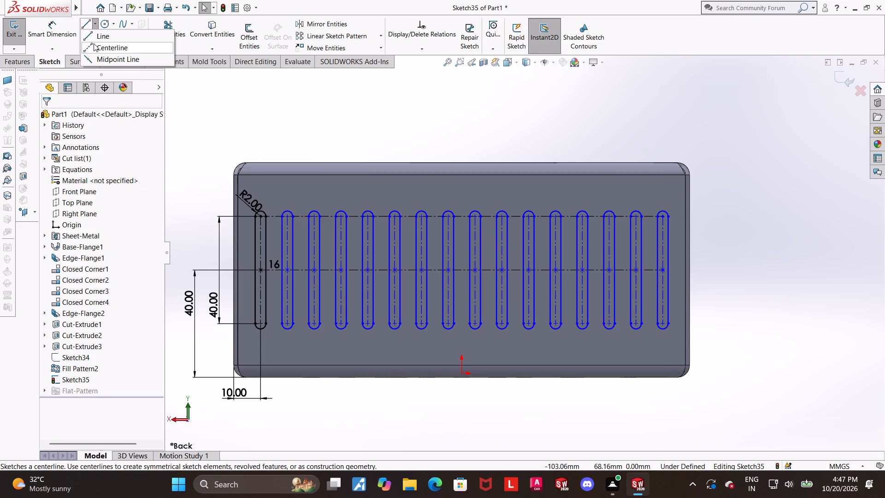
pyautogui.click(94, 46)
pyautogui.click(261, 325)
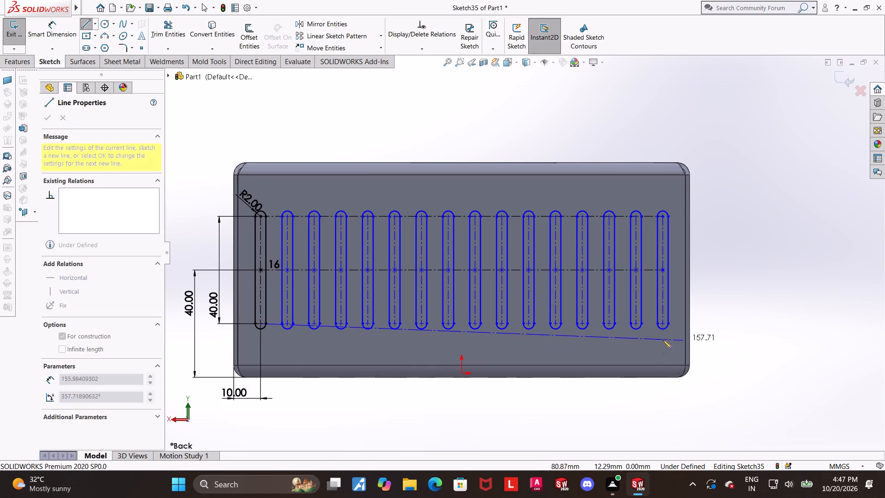
pyautogui.click(664, 325)
pyautogui.press('Escape')
pyautogui.press('Escape')
pyautogui.press('Escape')
pyautogui.click(752, 329)
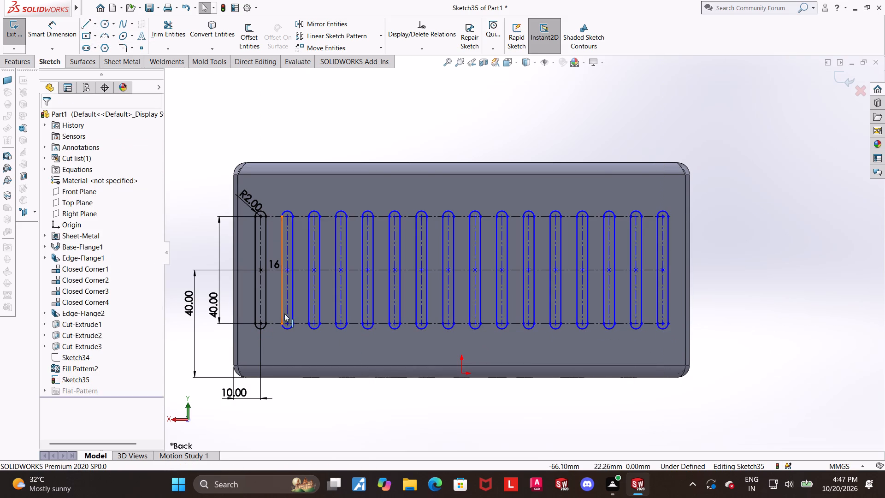
pyautogui.click(696, 331)
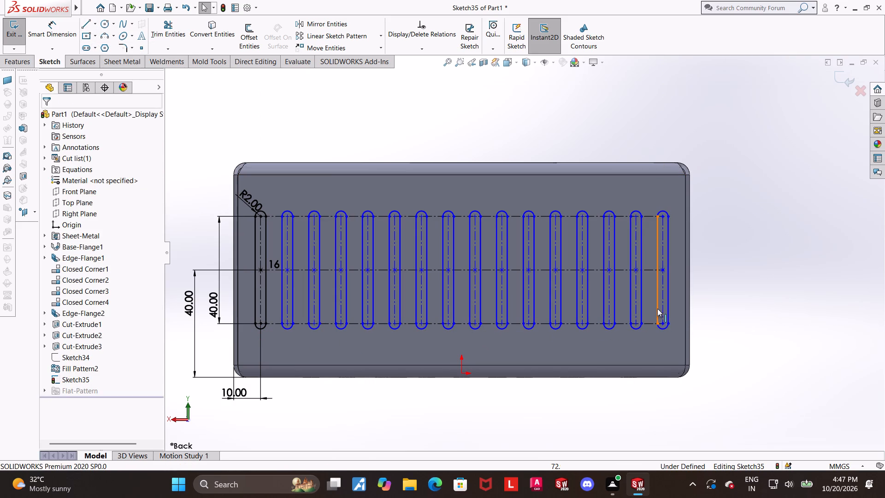
# Add a Horizontal relation between the lower arc centres of the last patterned slot and the original slot.
pyautogui.click(662, 324)
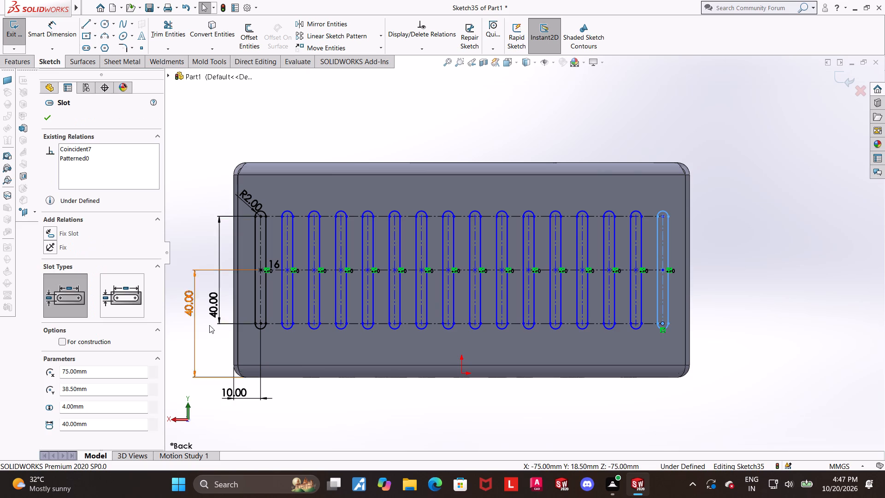
pyautogui.keyDown('ctrl'); pyautogui.click(260, 324); pyautogui.keyUp('ctrl')
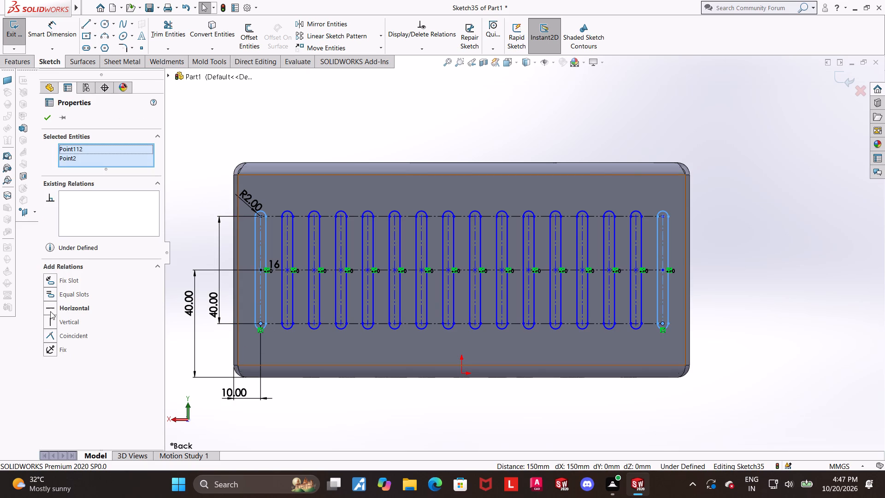
pyautogui.click(50, 310)
pyautogui.click(777, 389)
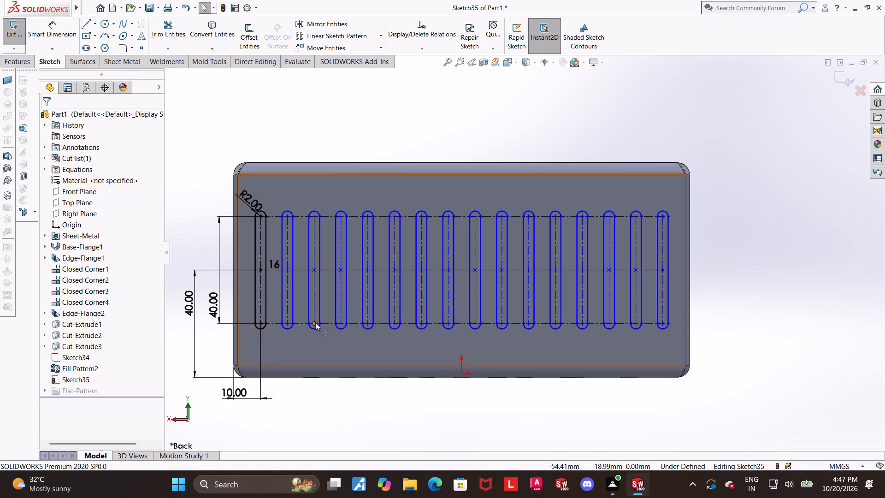
# Add a Horizontal relation between the lower arc centres of the third slot and the original slot.
pyautogui.click(315, 322)
pyautogui.keyDown('ctrl'); pyautogui.click(262, 324); pyautogui.keyUp('ctrl')
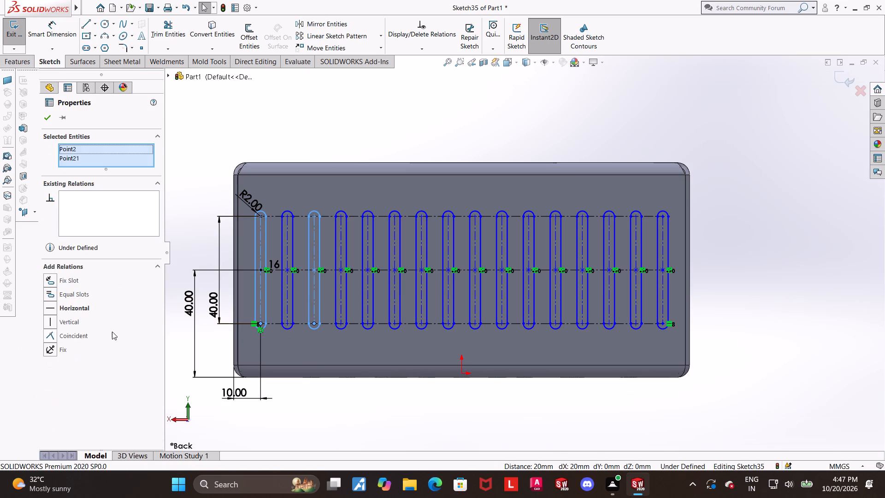
pyautogui.click(51, 308)
pyautogui.click(815, 308)
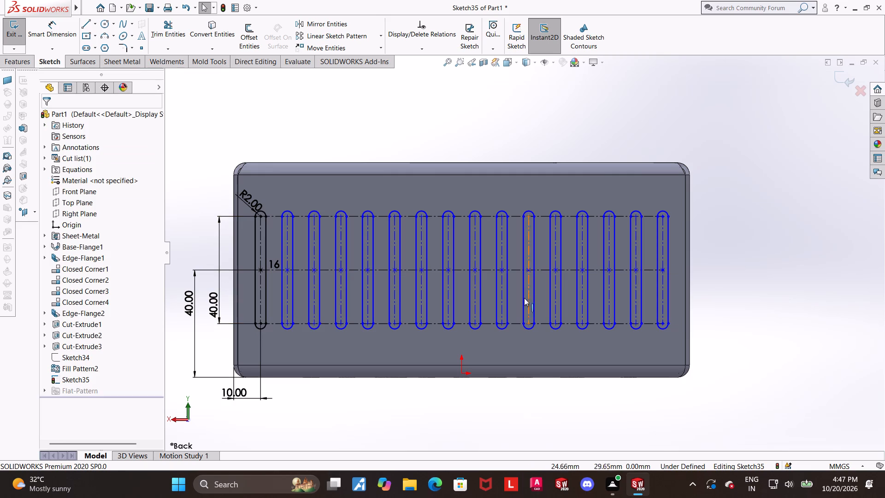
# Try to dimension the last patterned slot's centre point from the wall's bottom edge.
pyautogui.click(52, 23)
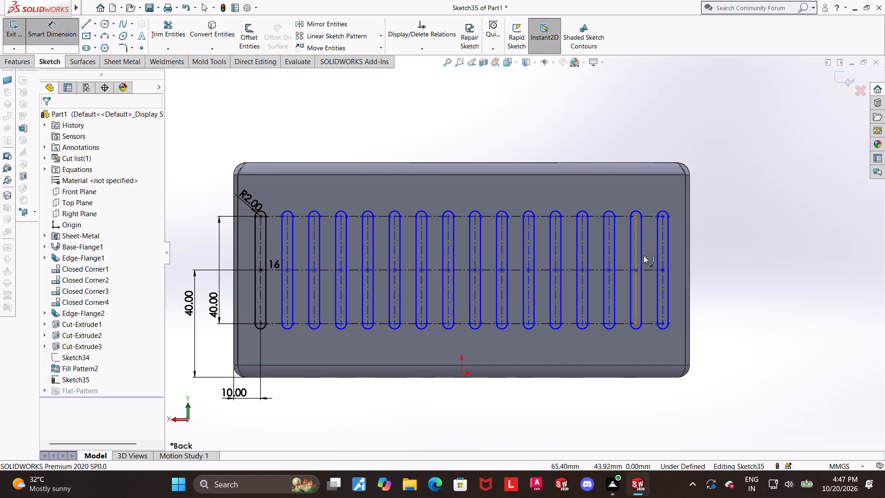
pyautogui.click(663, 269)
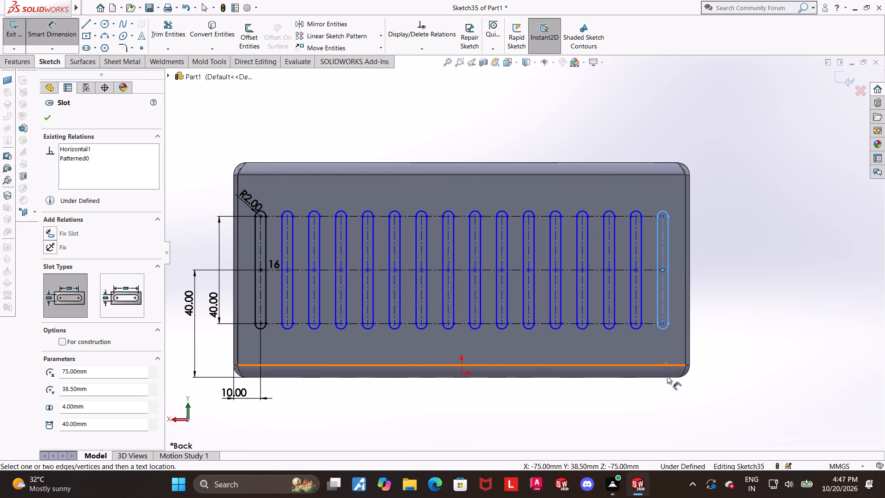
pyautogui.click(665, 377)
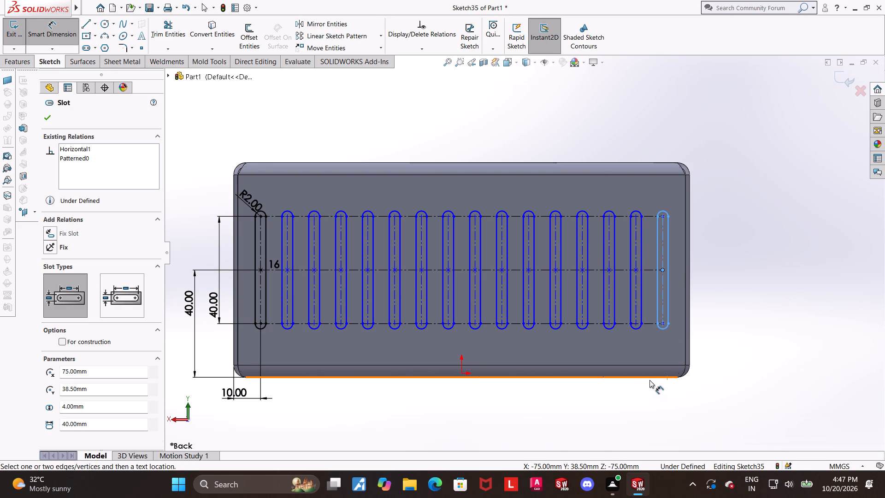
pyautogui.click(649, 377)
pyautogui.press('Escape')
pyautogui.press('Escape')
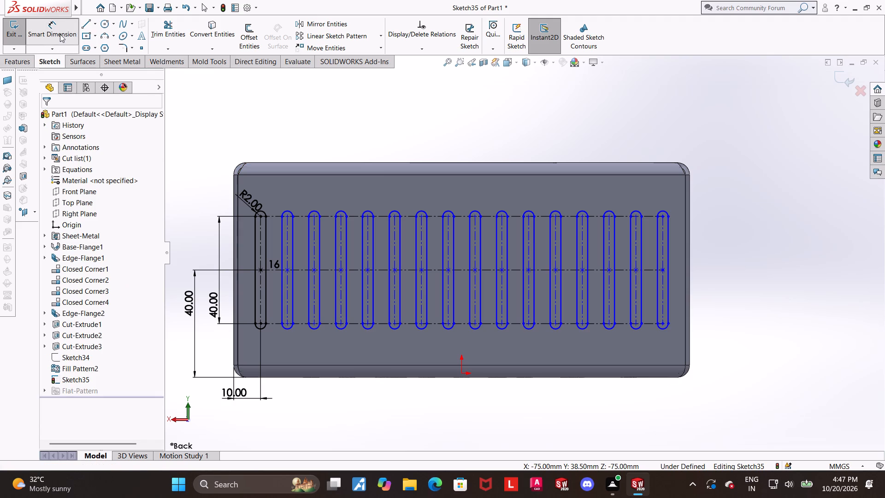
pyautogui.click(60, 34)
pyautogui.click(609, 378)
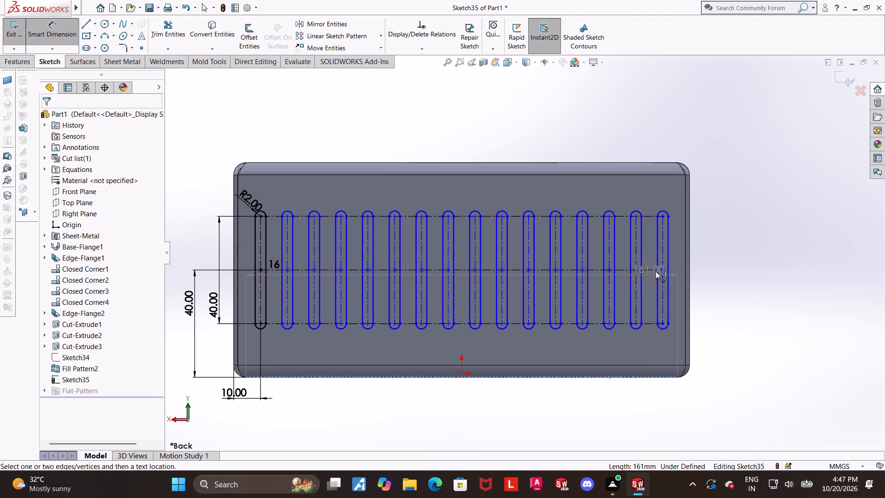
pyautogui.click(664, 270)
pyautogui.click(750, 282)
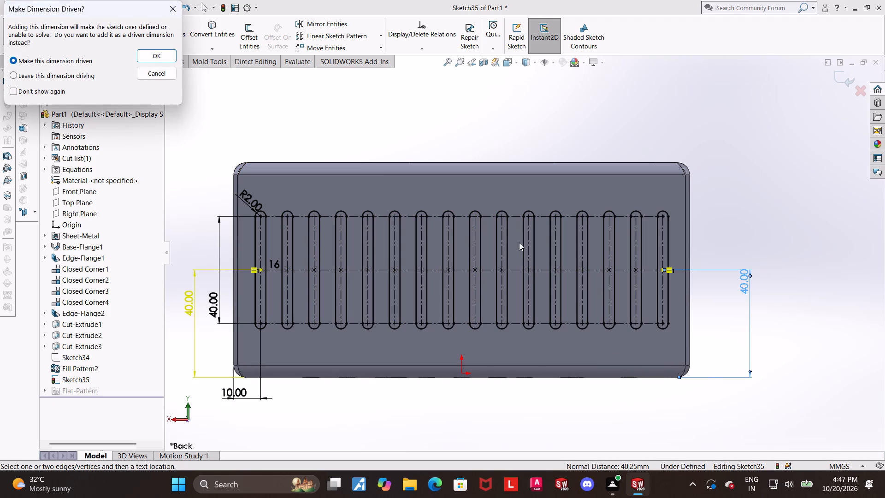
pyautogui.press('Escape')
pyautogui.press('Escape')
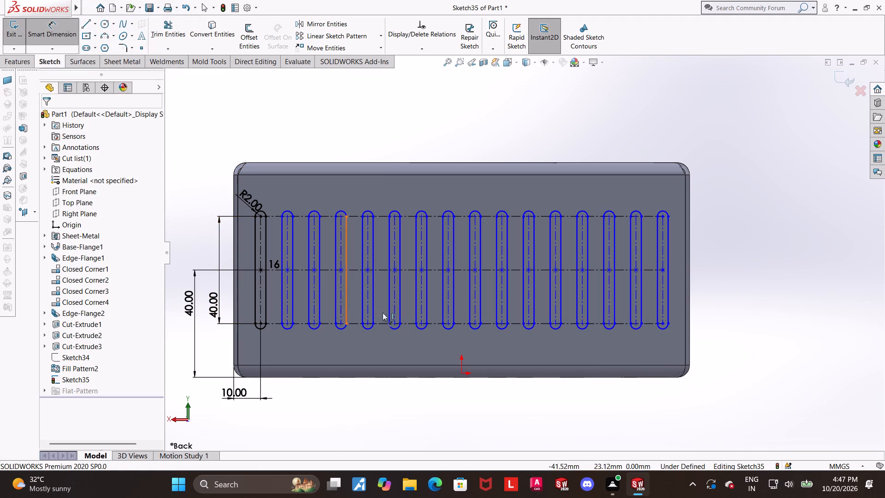
# Delete the vertical dimension locating the original slot's centre point from the wall's bottom edge.
pyautogui.rightClick(194, 313)
pyautogui.press('Escape')
pyautogui.press('Escape')
pyautogui.press('Escape')
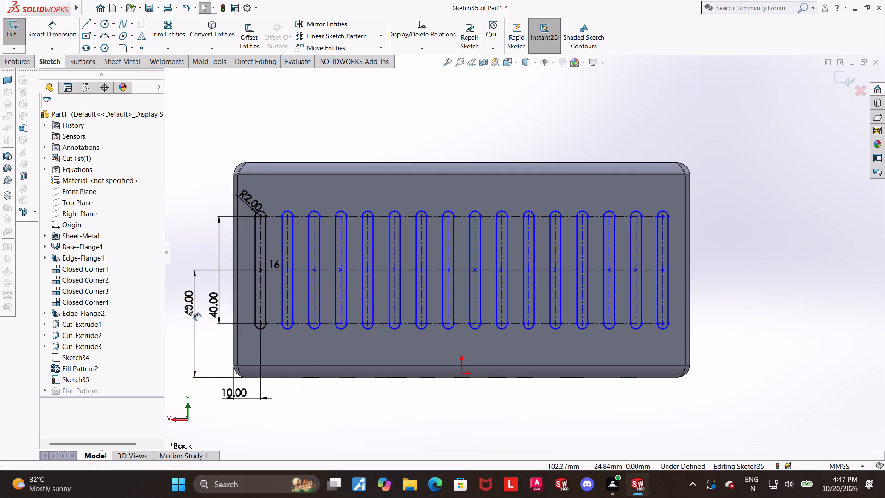
pyautogui.rightClick(186, 309)
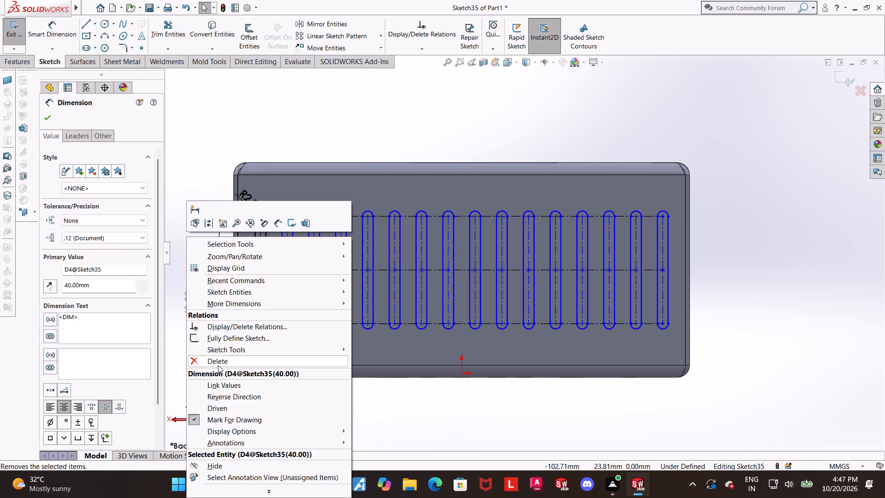
pyautogui.click(218, 364)
# Dimension the last patterned slot's centre point vertically from the wall's bottom edge.
pyautogui.click(66, 42)
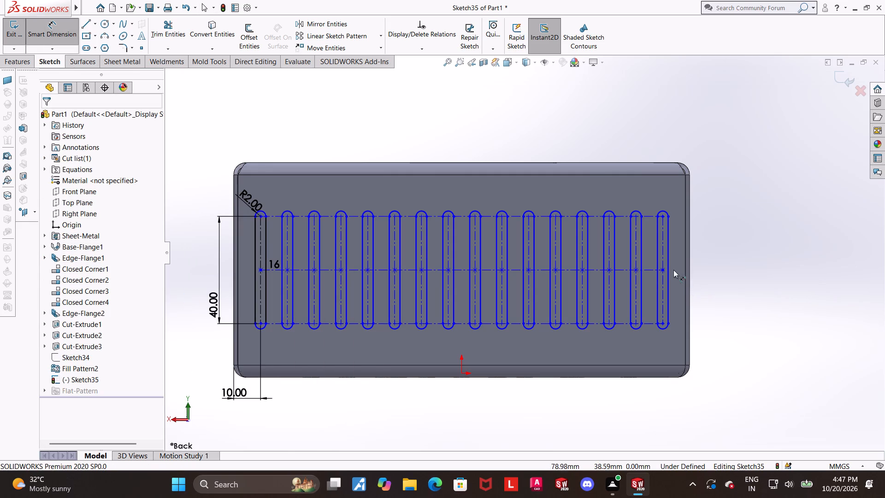
pyautogui.click(662, 270)
pyautogui.click(653, 378)
pyautogui.click(742, 355)
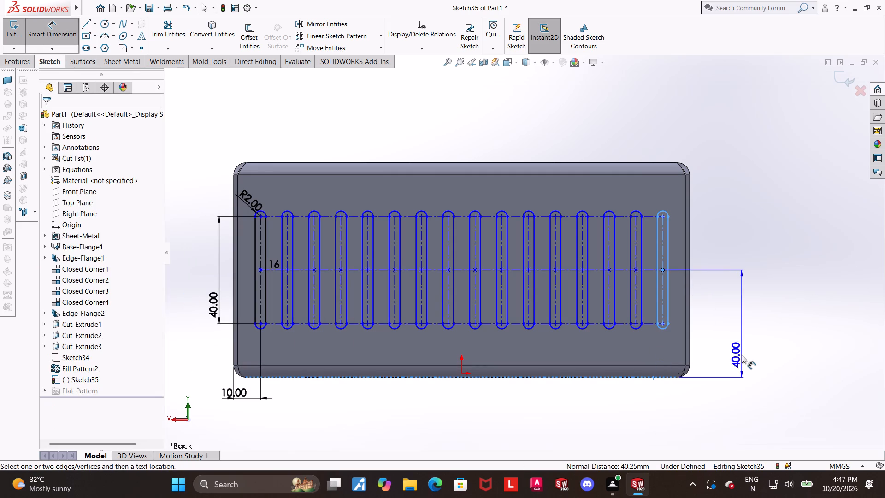
pyautogui.click(698, 344)
pyautogui.click(706, 415)
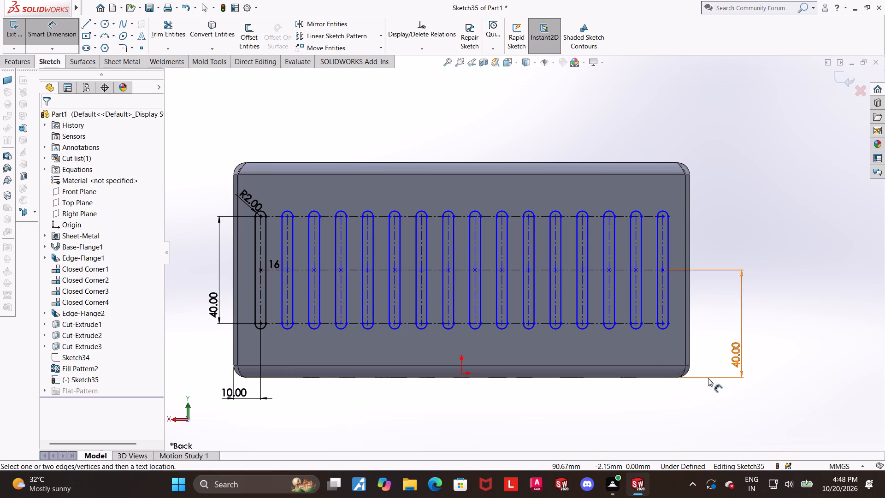
pyautogui.press('Escape')
pyautogui.scroll(1, 702, 382)
pyautogui.click(625, 385)
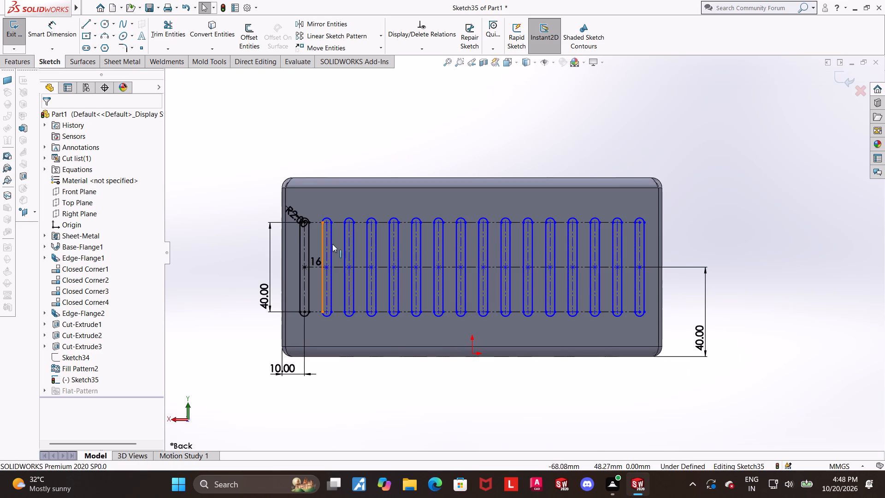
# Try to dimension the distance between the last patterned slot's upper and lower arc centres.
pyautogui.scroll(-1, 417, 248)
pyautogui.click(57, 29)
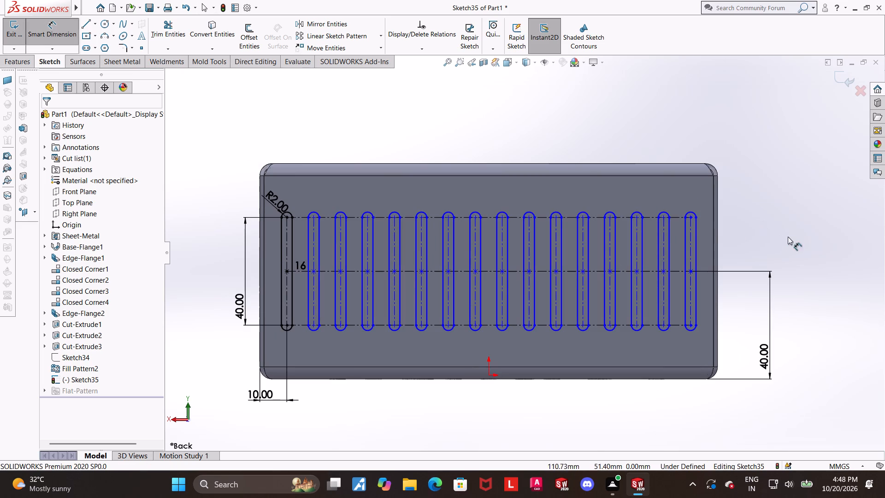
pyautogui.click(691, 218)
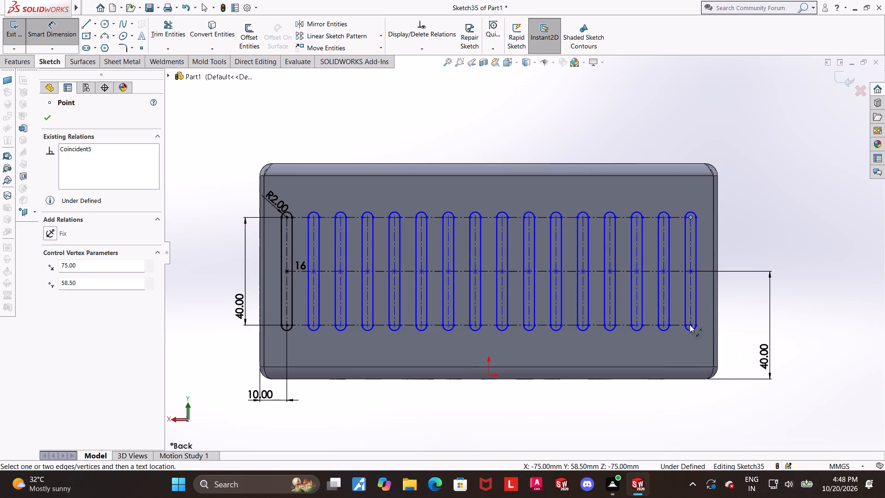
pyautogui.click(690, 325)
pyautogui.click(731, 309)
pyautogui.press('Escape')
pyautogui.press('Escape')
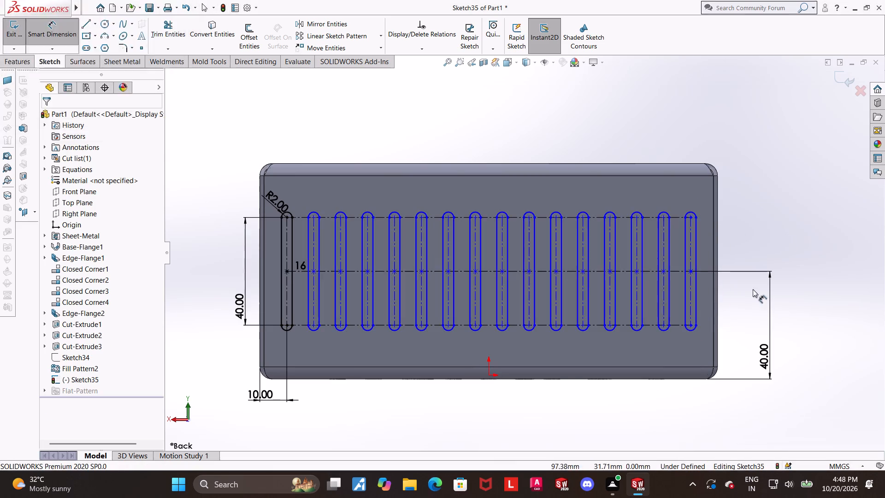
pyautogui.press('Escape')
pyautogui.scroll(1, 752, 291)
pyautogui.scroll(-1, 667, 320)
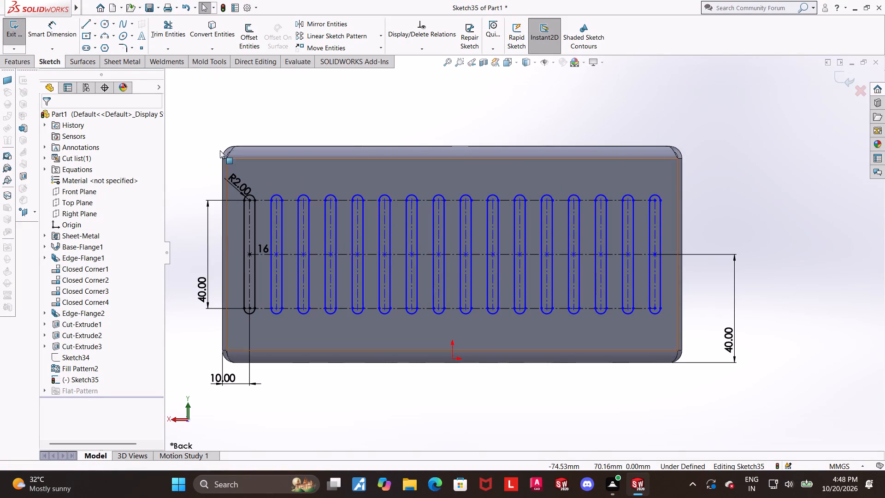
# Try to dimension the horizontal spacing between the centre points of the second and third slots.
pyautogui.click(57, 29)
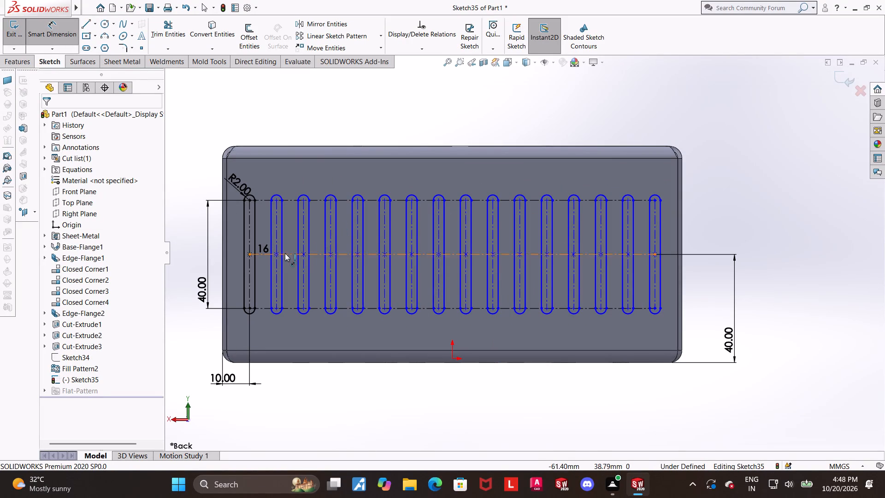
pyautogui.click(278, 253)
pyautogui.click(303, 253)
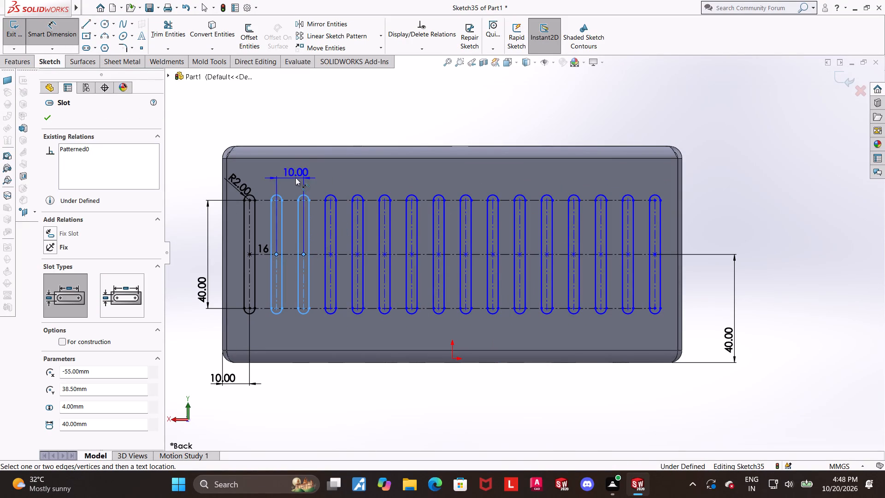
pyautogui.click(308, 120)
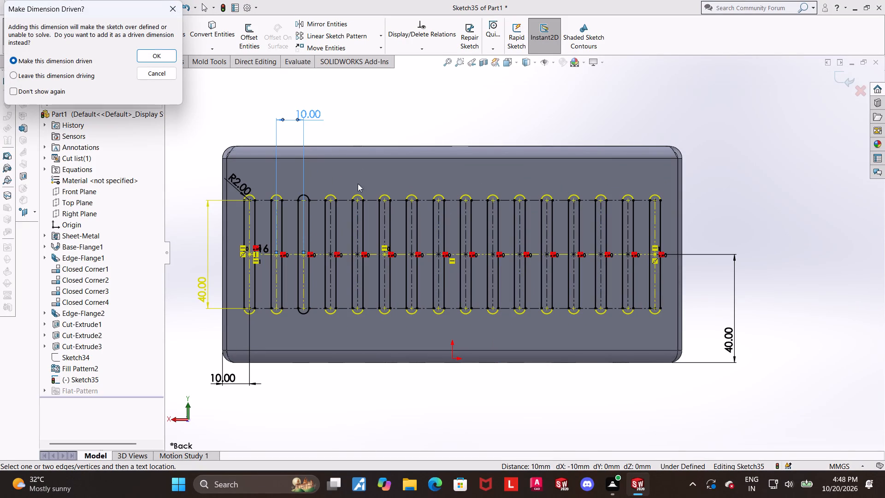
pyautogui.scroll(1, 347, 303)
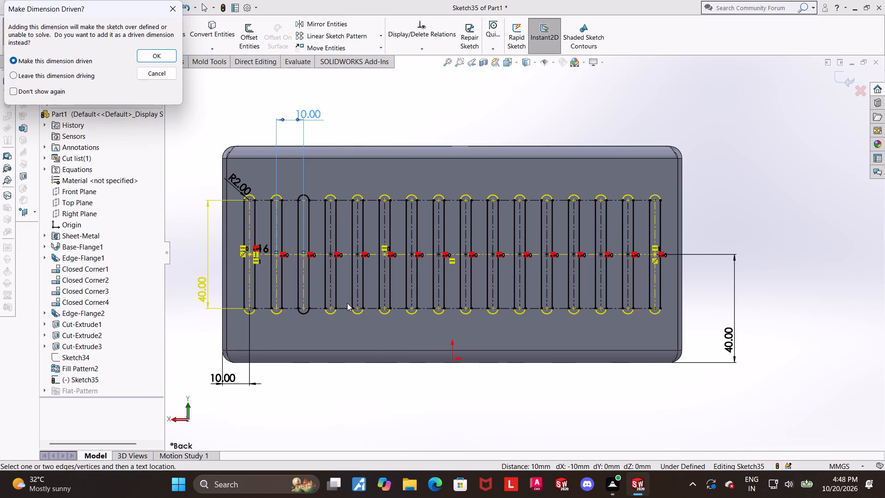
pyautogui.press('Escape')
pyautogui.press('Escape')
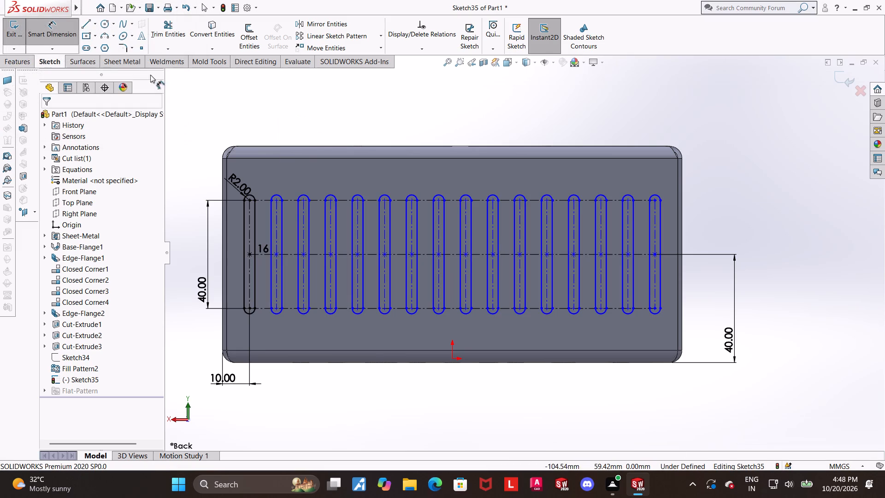
# Dimension the last patterned slot's centre point horizontally from the wall's nearest side edge.
pyautogui.click(655, 257)
pyautogui.click(681, 255)
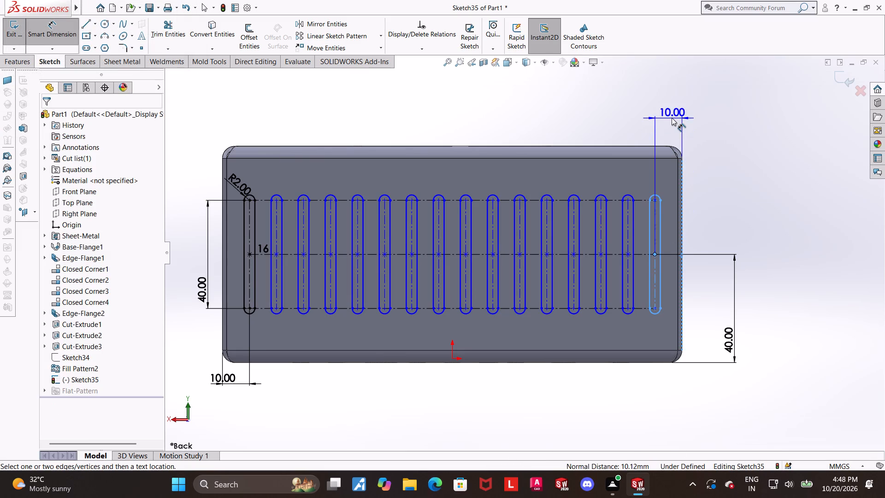
pyautogui.click(672, 118)
pyautogui.click(636, 103)
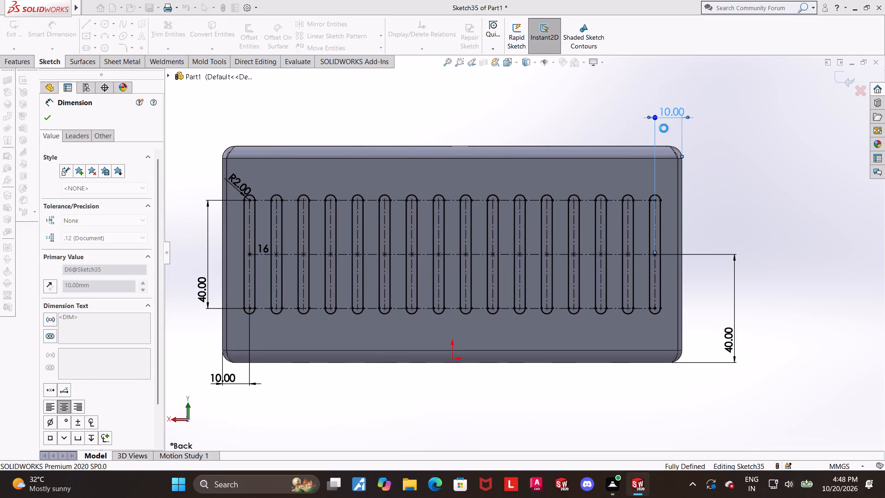
pyautogui.scroll(1, 780, 190)
pyautogui.click(780, 192)
pyautogui.scroll(1, 754, 209)
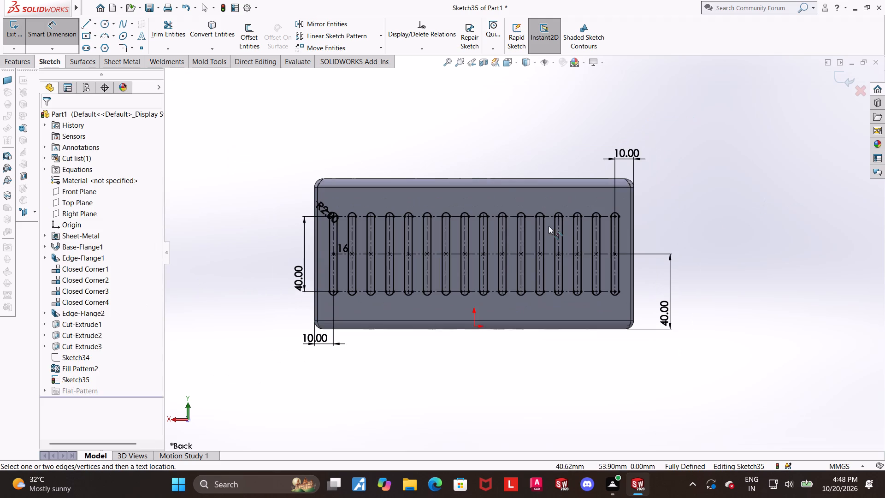
# Examine the dimensioned slot sketch on the wall, head-on and from an angle.
pyautogui.scroll(-1, 549, 226)
pyautogui.click(498, 386)
pyautogui.scroll(-1, 471, 367)
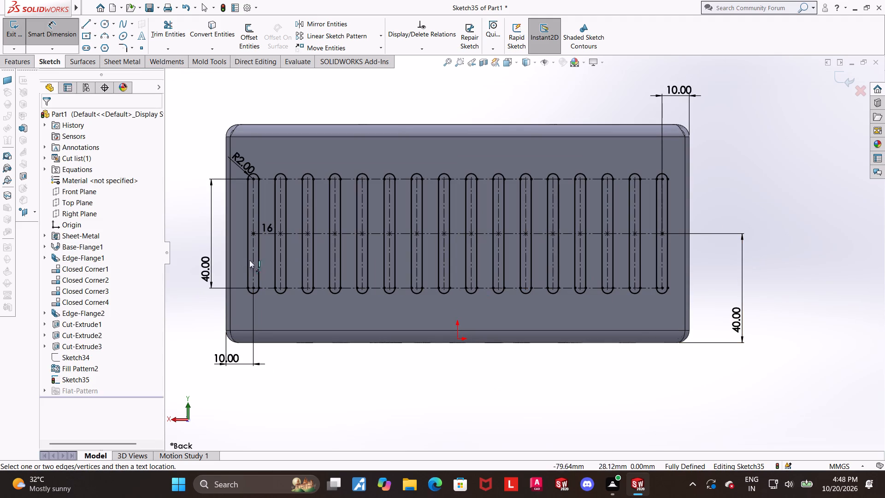
pyautogui.scroll(2, 442, 291)
pyautogui.scroll(-1, 460, 302)
pyautogui.moveTo(518, 297); pyautogui.dragTo(527, 313, button='middle')
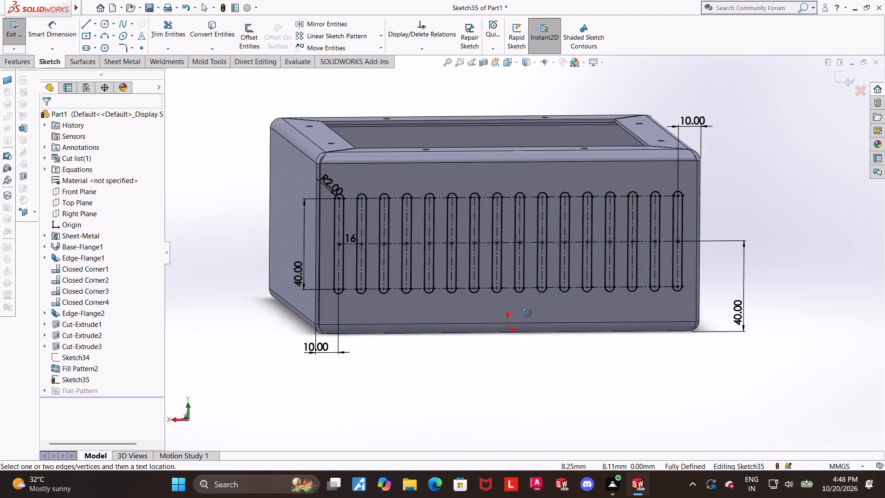
pyautogui.moveTo(527, 313); pyautogui.dragTo(525, 322, button='middle')
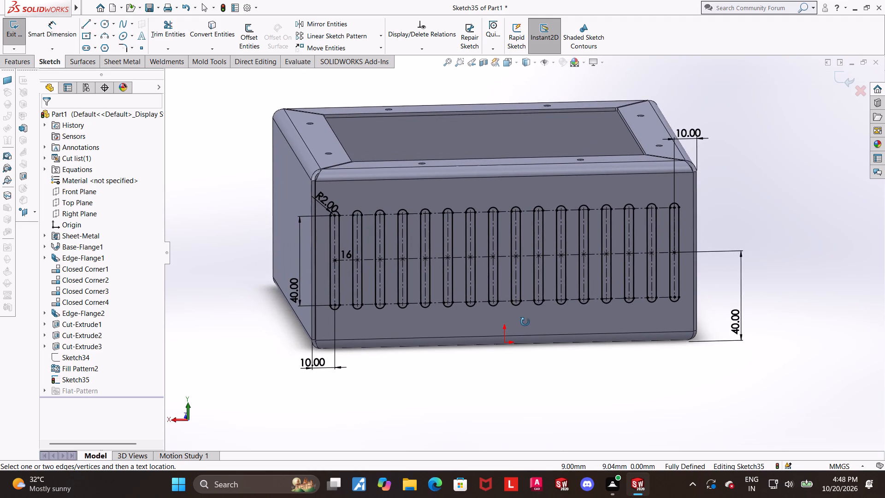
pyautogui.moveTo(525, 322); pyautogui.dragTo(522, 316, button='middle')
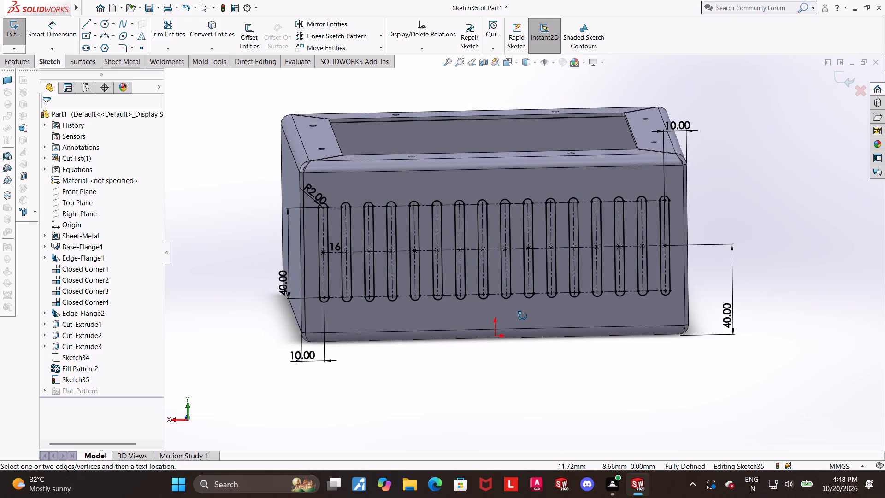
pyautogui.moveTo(522, 316); pyautogui.dragTo(524, 316, button='middle')
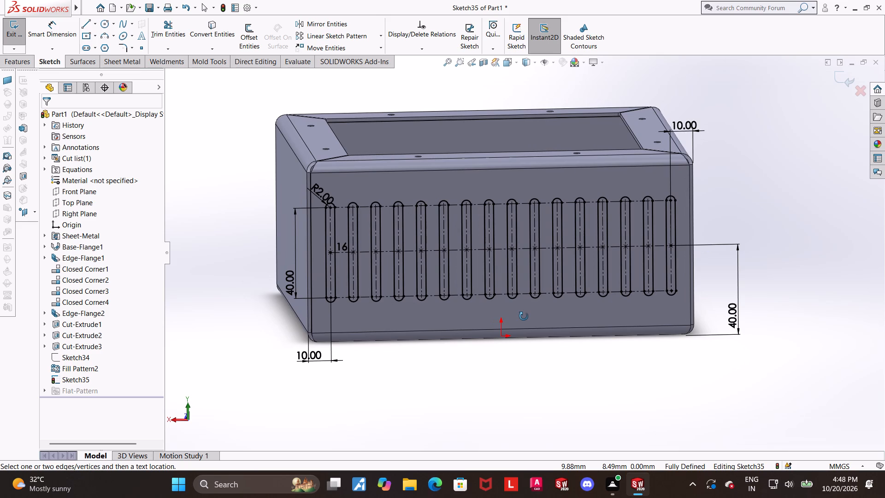
pyautogui.moveTo(524, 316); pyautogui.dragTo(525, 326, button='middle')
# Exit the sketch and cut the 16 slots through the wall with a blind Extruded Cut linked to the sheet thickness.
pyautogui.click(846, 87)
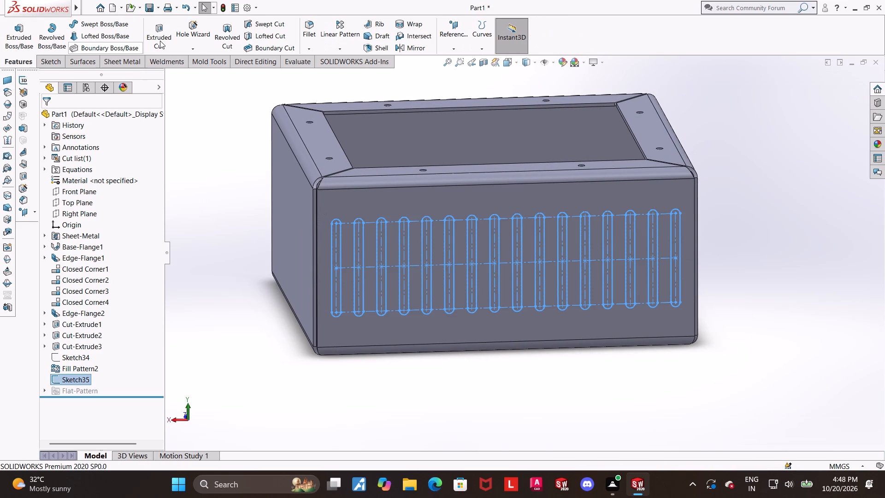
pyautogui.click(159, 30)
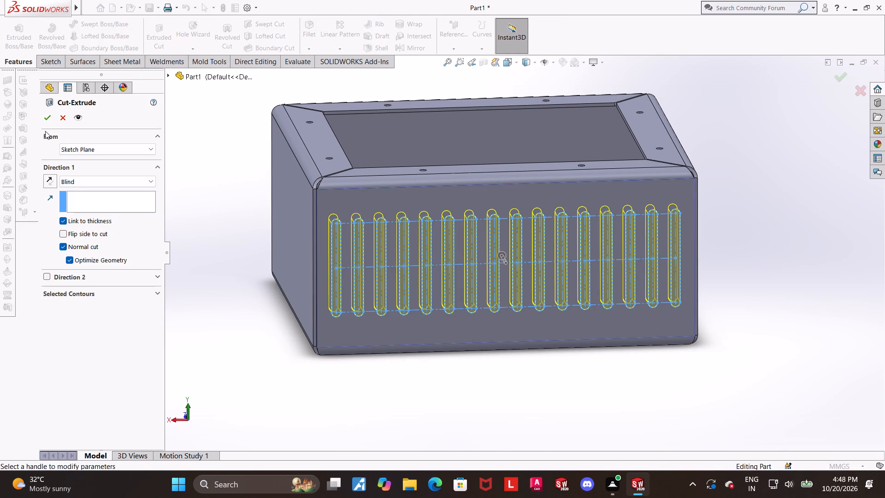
pyautogui.click(48, 113)
pyautogui.click(276, 253)
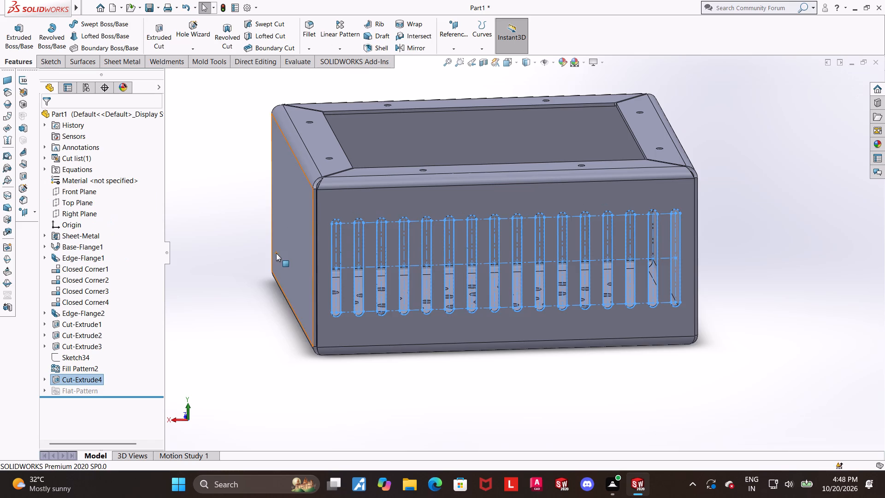
pyautogui.click(248, 238)
# Mirror the slot cut about the Front Plane onto the opposite wall.
pyautogui.scroll(1, 281, 194)
pyautogui.scroll(-1, 693, 203)
pyautogui.click(408, 50)
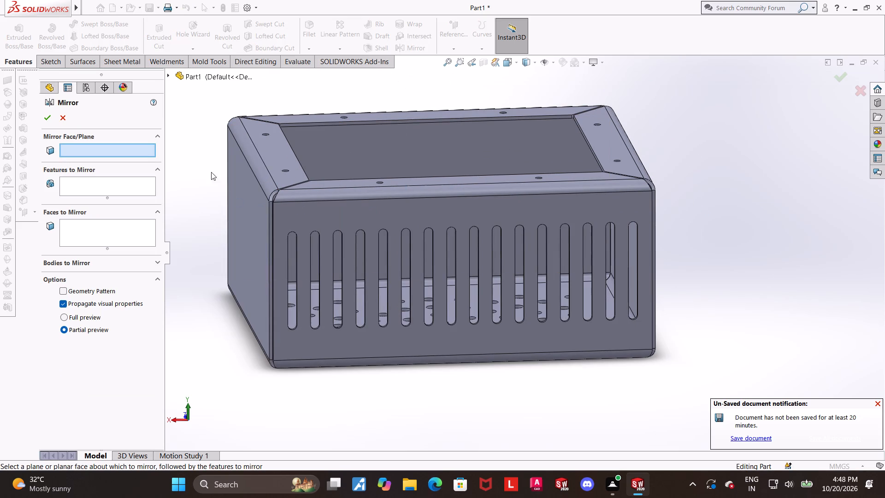
pyautogui.click(169, 74)
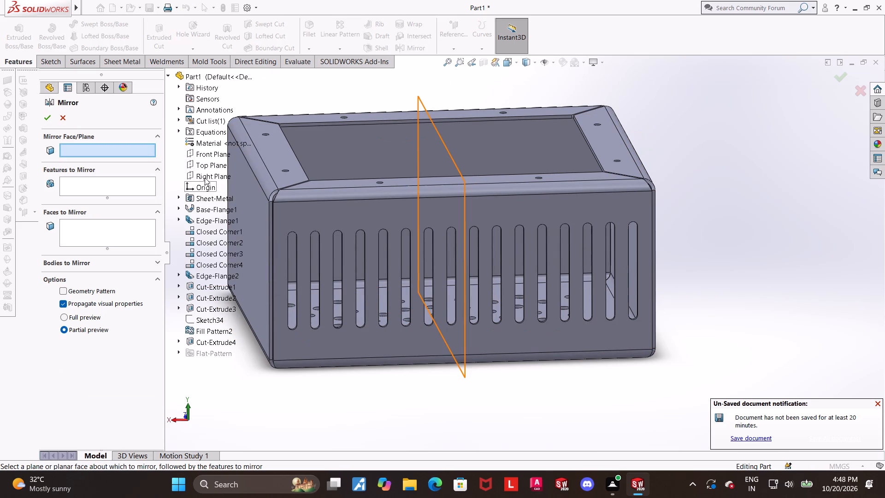
pyautogui.click(204, 155)
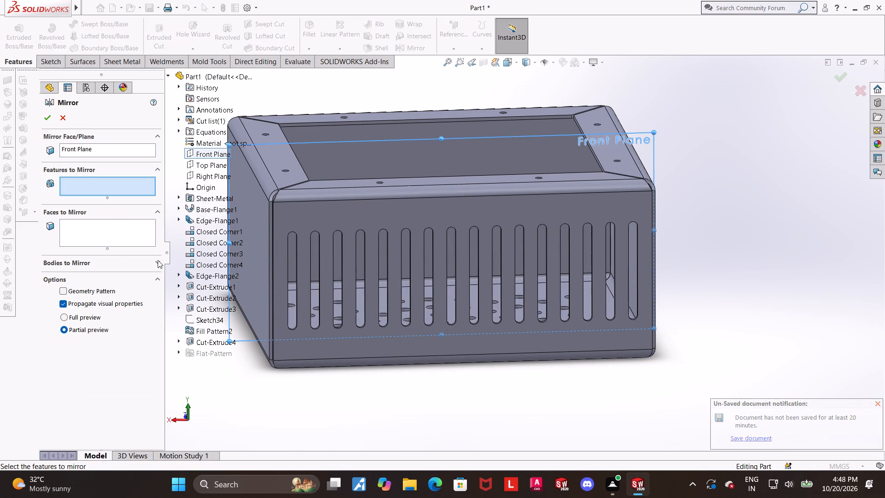
pyautogui.click(202, 343)
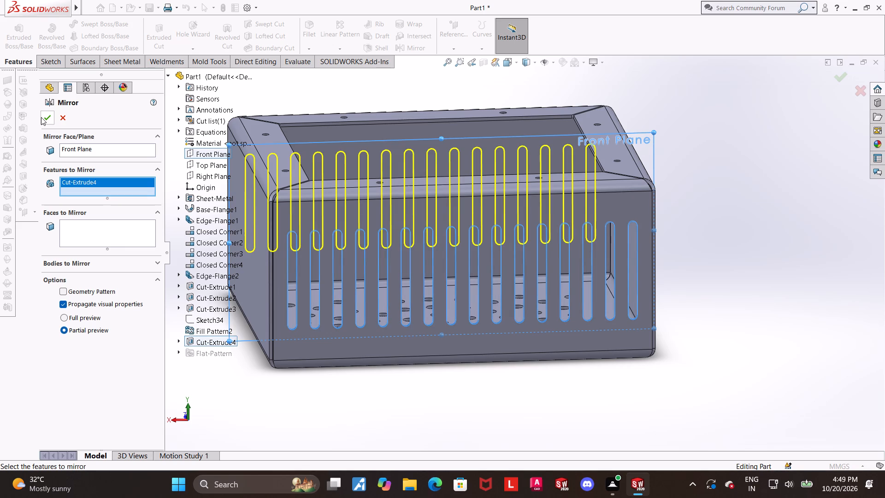
pyautogui.click(41, 117)
pyautogui.click(726, 243)
# Inspect the box from all sides, checking the slots on both walls, the flanges and the bottom holes.
pyautogui.scroll(3, 726, 243)
pyautogui.moveTo(520, 230); pyautogui.dragTo(522, 214, button='middle')
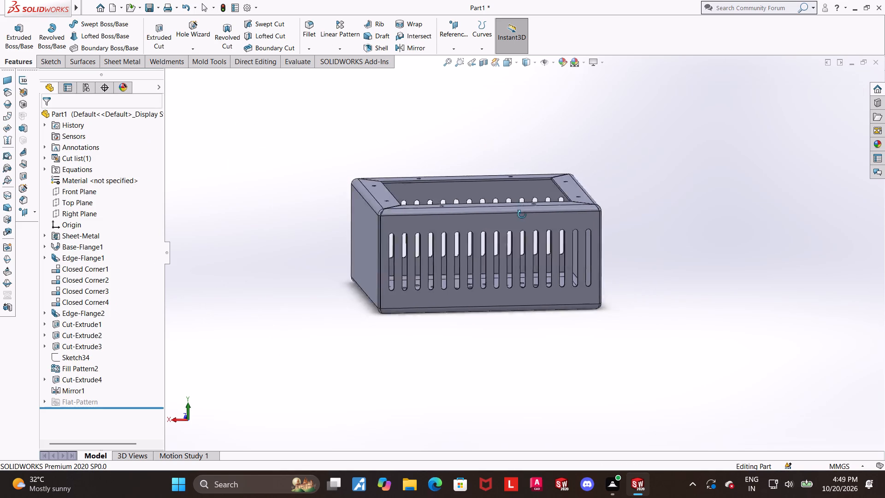
pyautogui.moveTo(522, 214); pyautogui.dragTo(636, 231, button='middle')
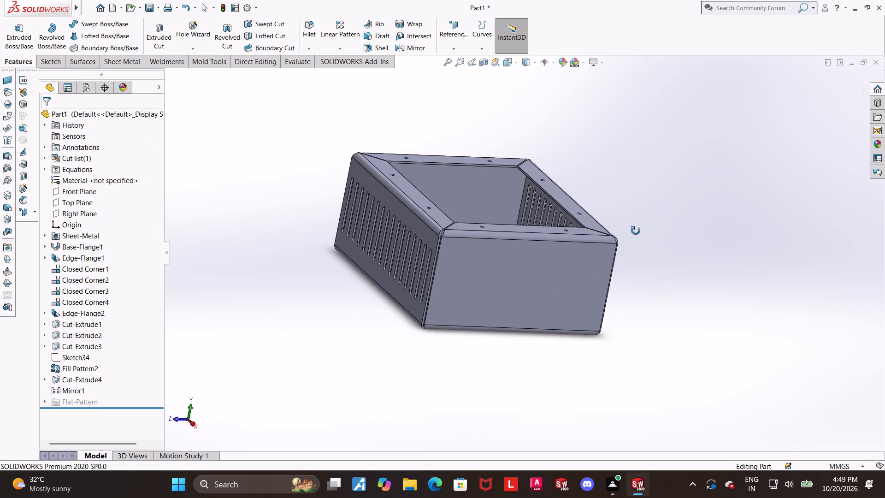
pyautogui.moveTo(636, 231); pyautogui.dragTo(635, 231, button='middle')
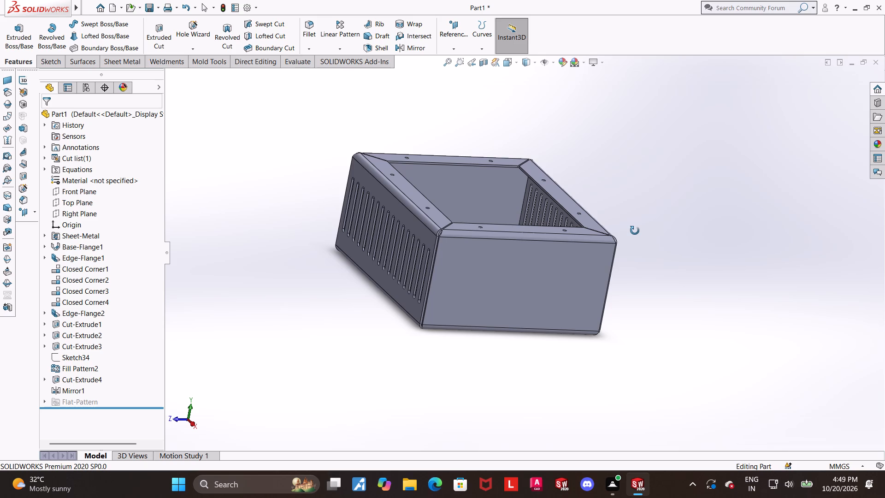
pyautogui.moveTo(635, 231); pyautogui.dragTo(519, 262, button='middle')
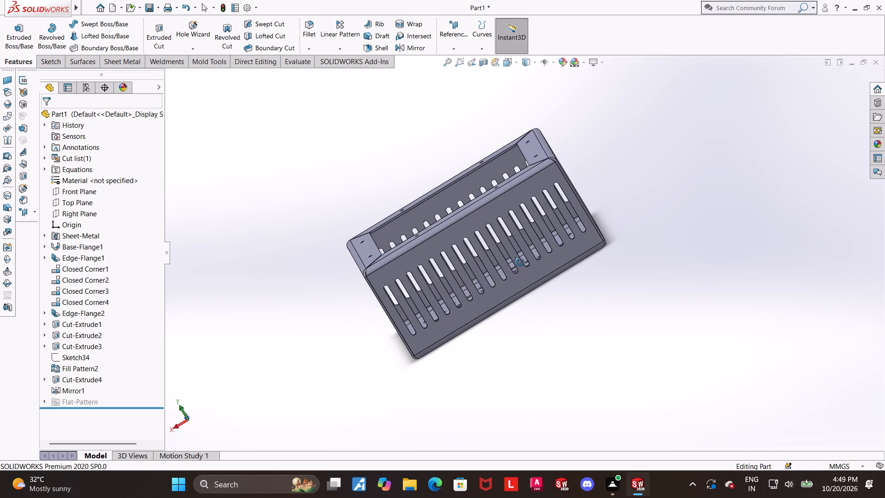
pyautogui.moveTo(519, 262); pyautogui.dragTo(560, 271, button='middle')
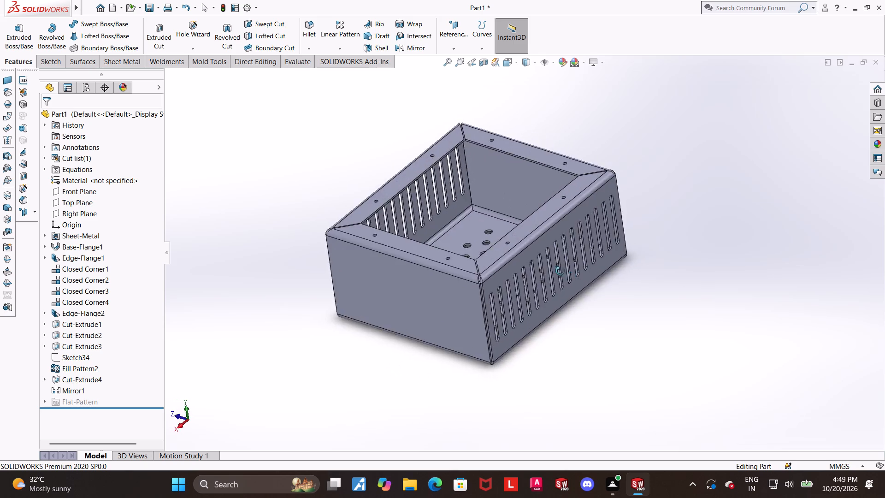
pyautogui.moveTo(560, 271); pyautogui.dragTo(437, 256, button='middle')
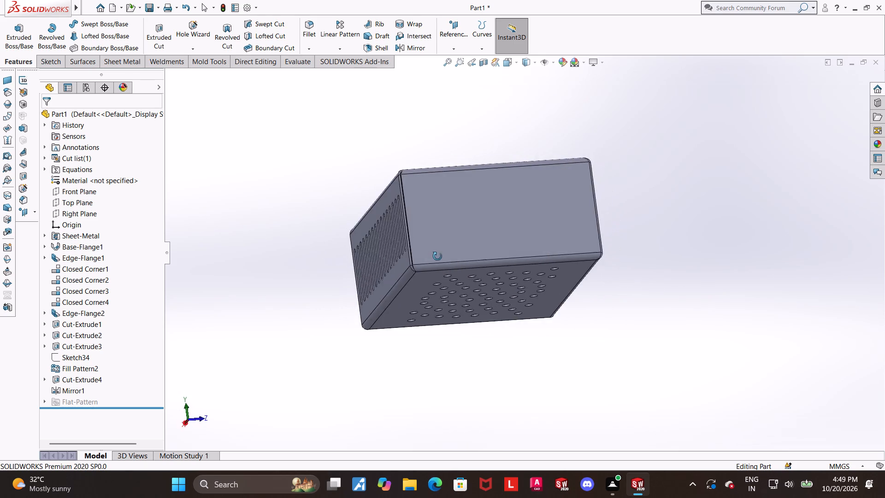
pyautogui.moveTo(437, 256); pyautogui.dragTo(437, 287, button='middle')
pyautogui.scroll(-1, 404, 255)
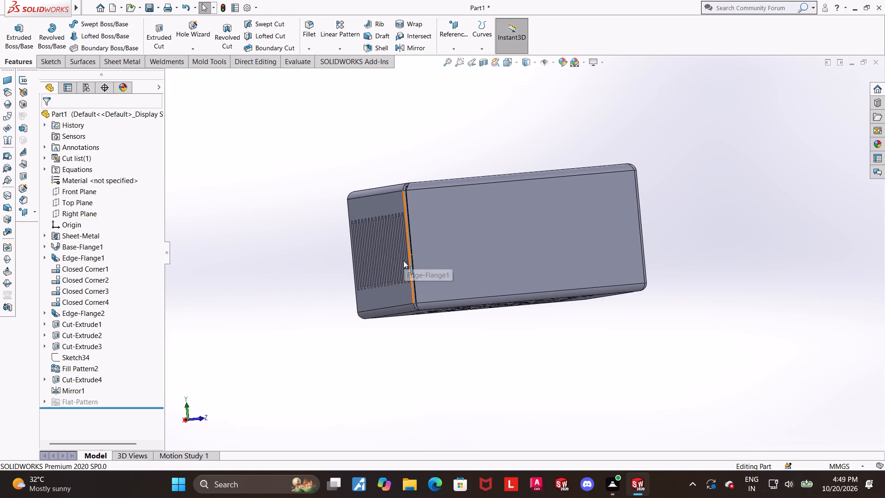
pyautogui.moveTo(403, 263); pyautogui.dragTo(456, 310, button='middle')
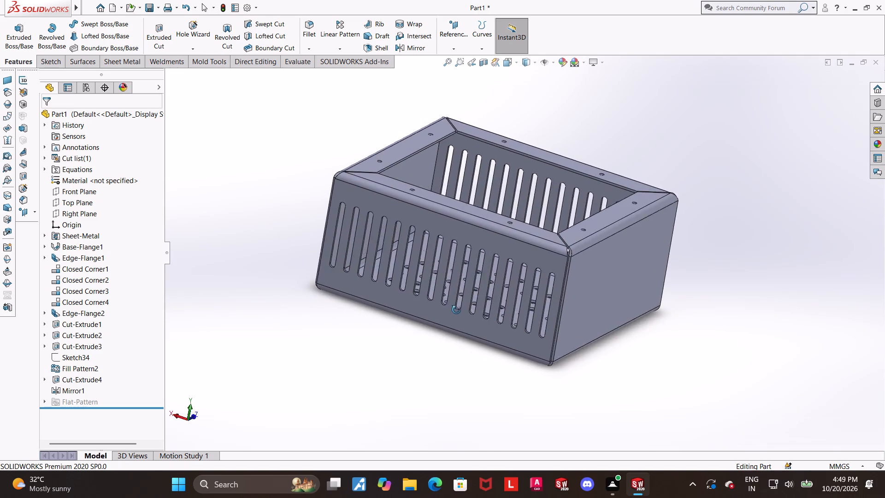
pyautogui.moveTo(456, 310); pyautogui.dragTo(463, 321, button='middle')
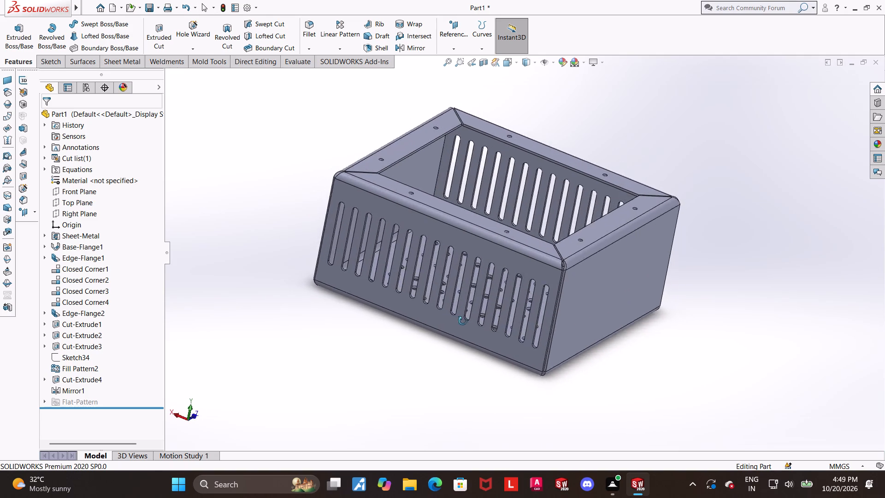
pyautogui.moveTo(463, 321); pyautogui.dragTo(485, 319, button='middle')
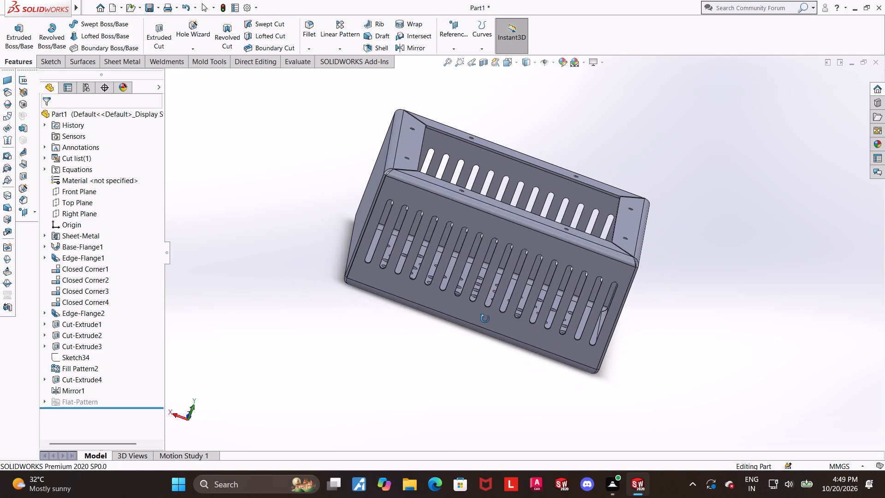
pyautogui.moveTo(485, 319); pyautogui.dragTo(485, 319, button='middle')
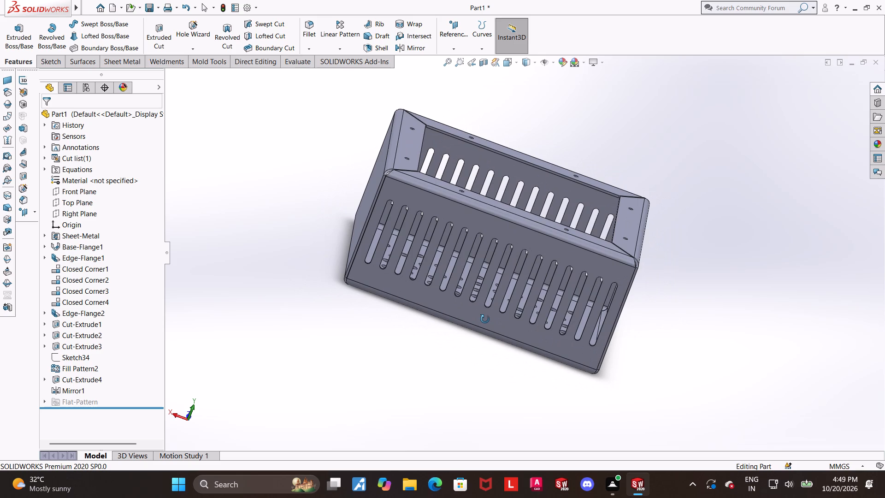
pyautogui.moveTo(485, 319); pyautogui.dragTo(486, 320, button='middle')
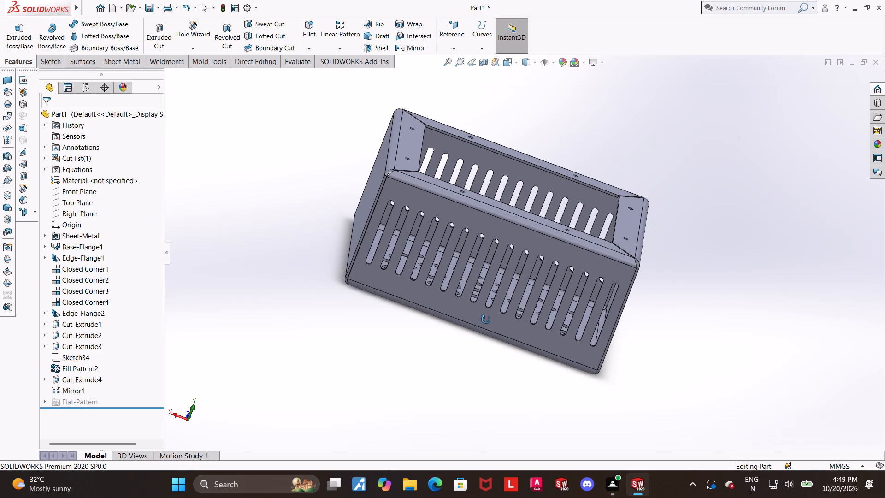
pyautogui.moveTo(486, 320); pyautogui.dragTo(403, 271, button='middle')
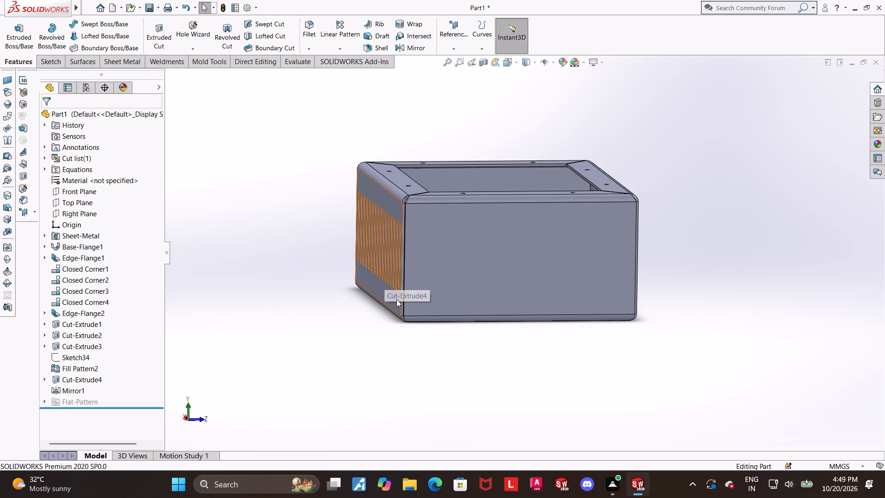
pyautogui.scroll(2, 396, 299)
pyautogui.moveTo(402, 292); pyautogui.dragTo(448, 296, button='middle')
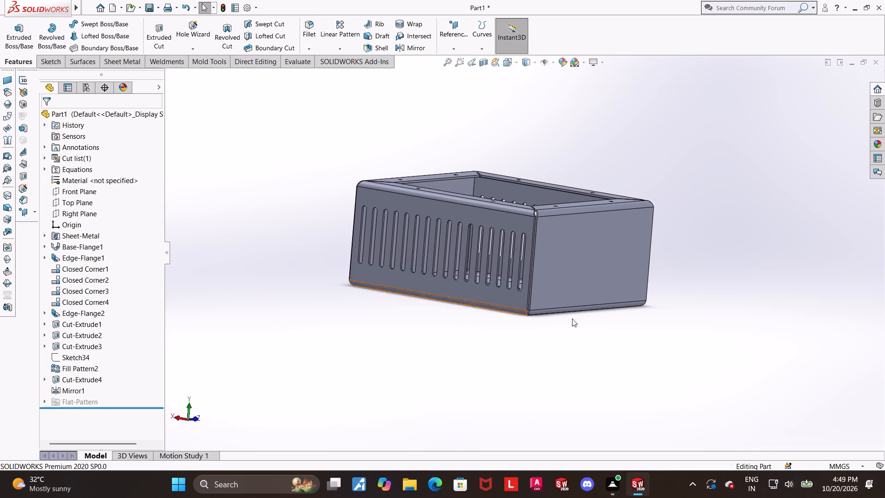
pyautogui.click(806, 326)
# Start a sketch on the outer face of an unslotted wall and draw a centre rectangle about 41 × 40 mm.
pyautogui.moveTo(635, 280); pyautogui.dragTo(626, 308, button='middle')
pyautogui.scroll(-3, 622, 285)
pyautogui.click(569, 248)
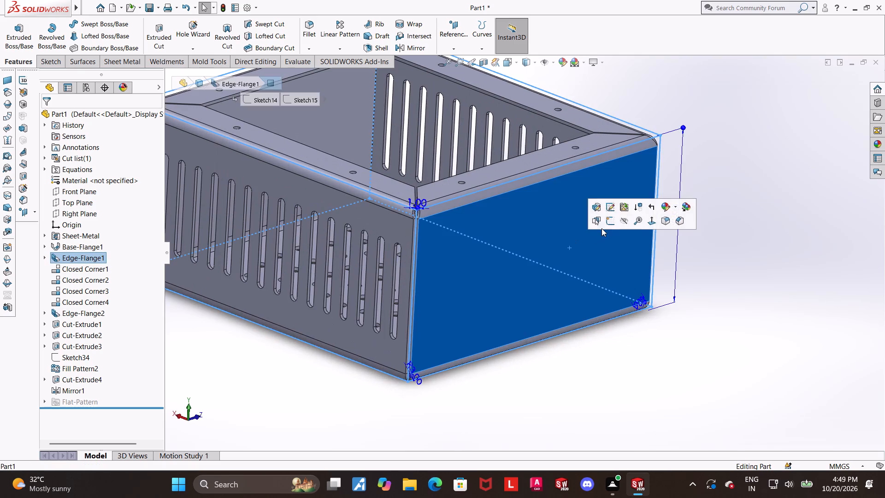
pyautogui.click(603, 225)
pyautogui.click(711, 241)
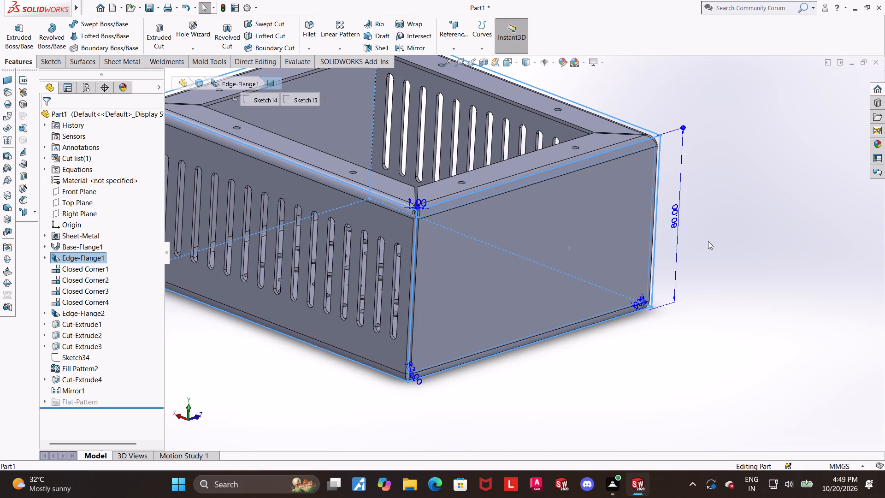
pyautogui.click(729, 251)
pyautogui.scroll(1, 683, 270)
pyautogui.click(553, 247)
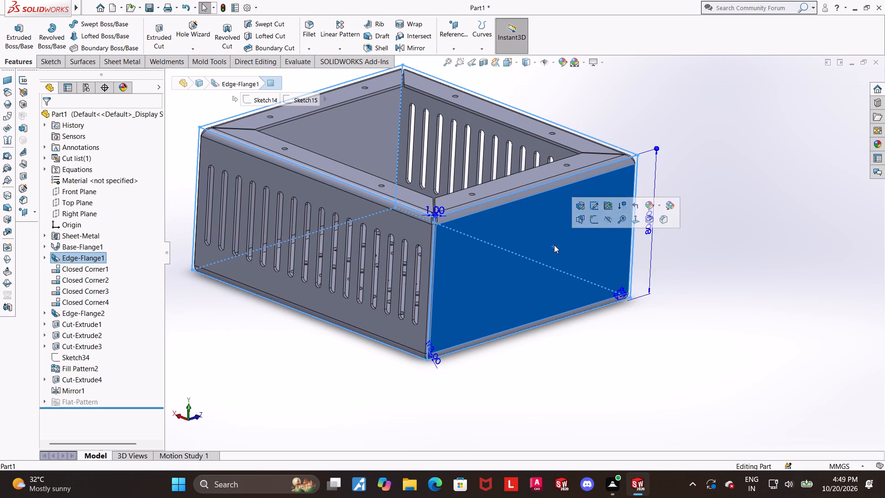
pyautogui.click(596, 219)
pyautogui.click(73, 411)
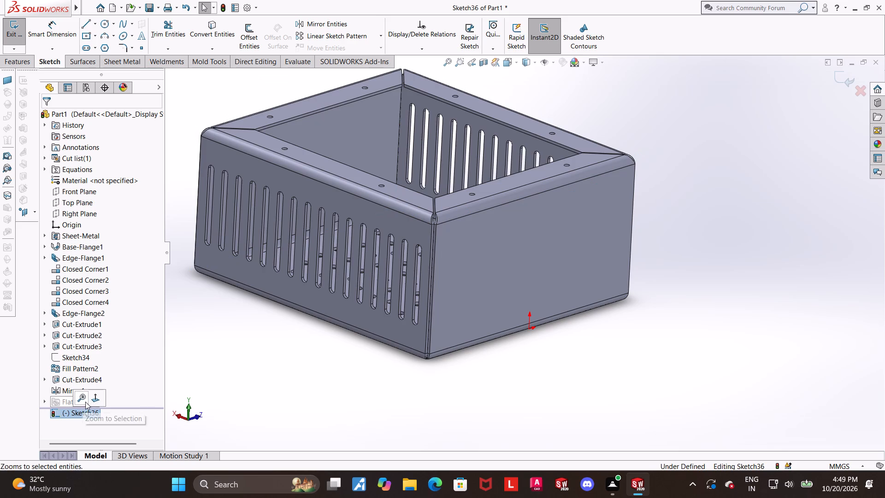
pyautogui.click(93, 404)
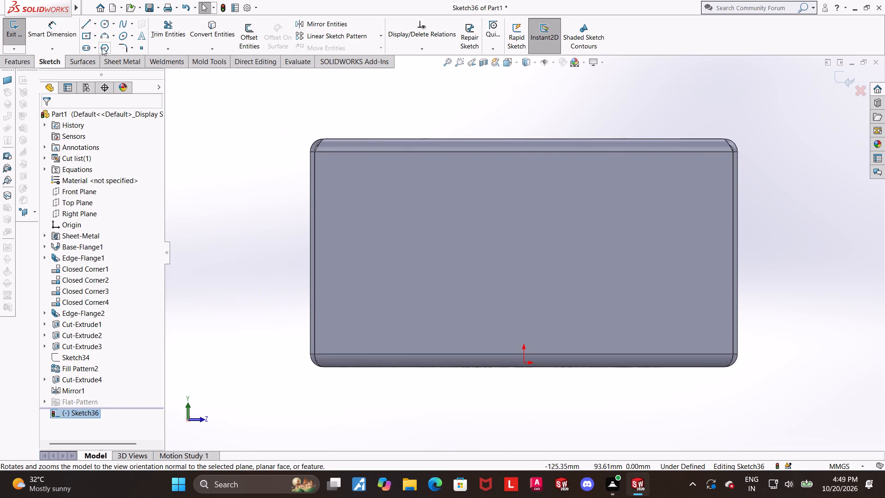
pyautogui.click(89, 37)
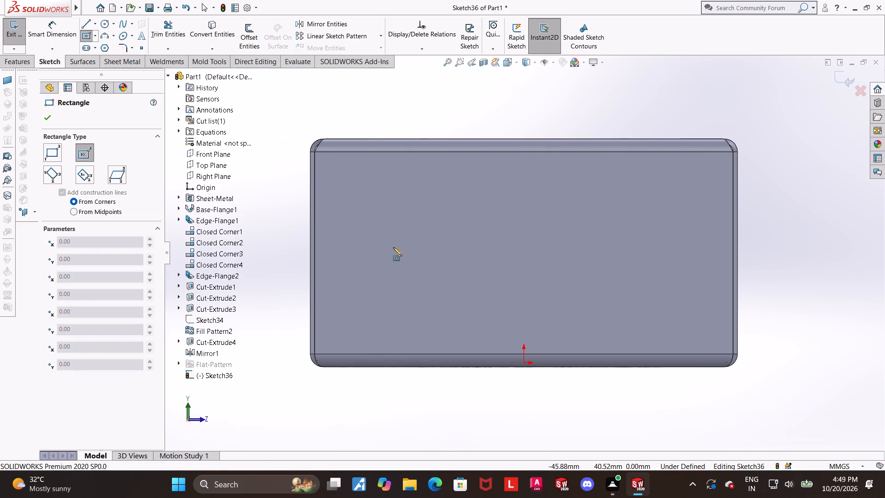
pyautogui.click(393, 247)
pyautogui.click(452, 190)
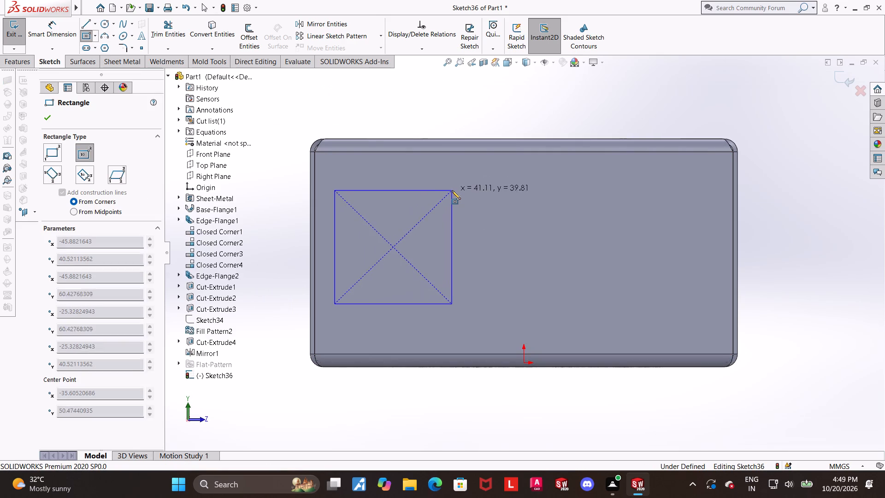
pyautogui.press('Escape')
pyautogui.press('Escape')
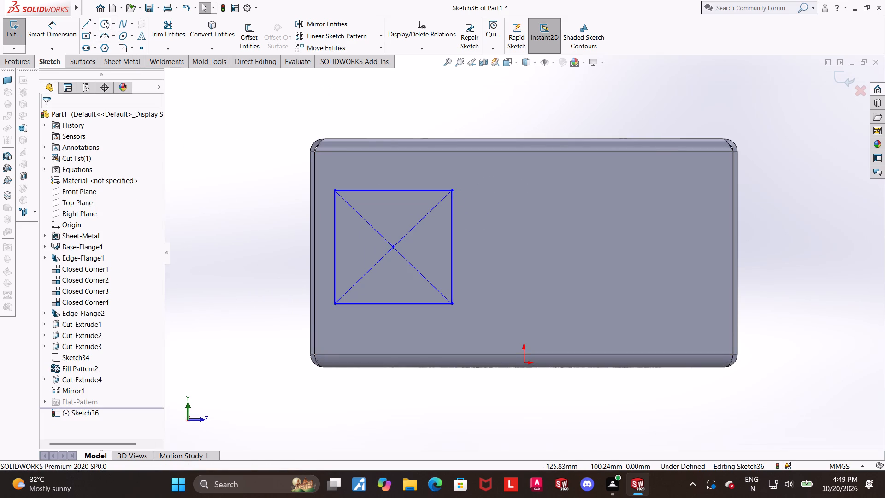
# Draw a circle about 9 mm in diameter centred on the rectangle's upper-right corner.
pyautogui.click(105, 21)
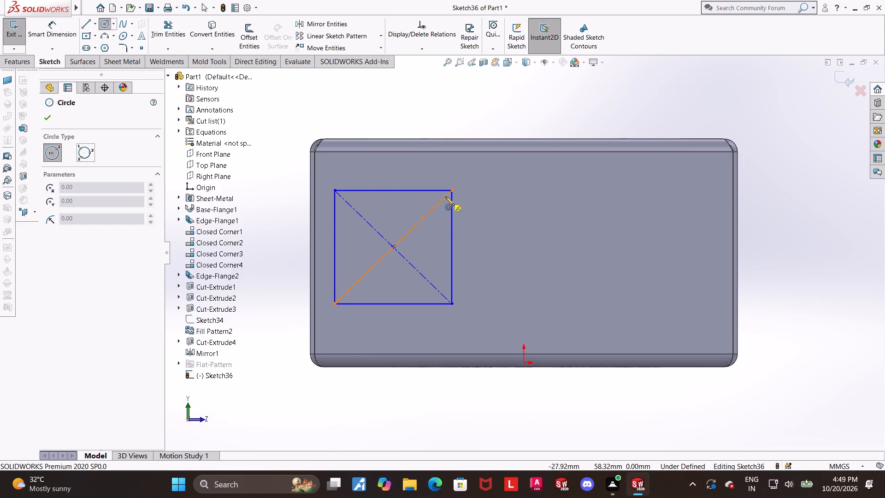
pyautogui.click(453, 190)
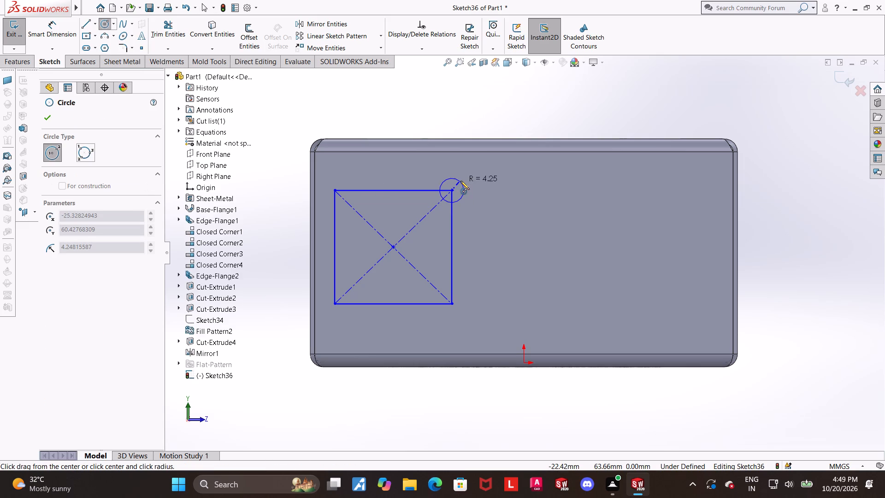
pyautogui.click(460, 181)
pyautogui.press('Escape')
pyautogui.press('Escape')
# Convert the rectangle's four sides to construction geometry.
pyautogui.click(454, 219)
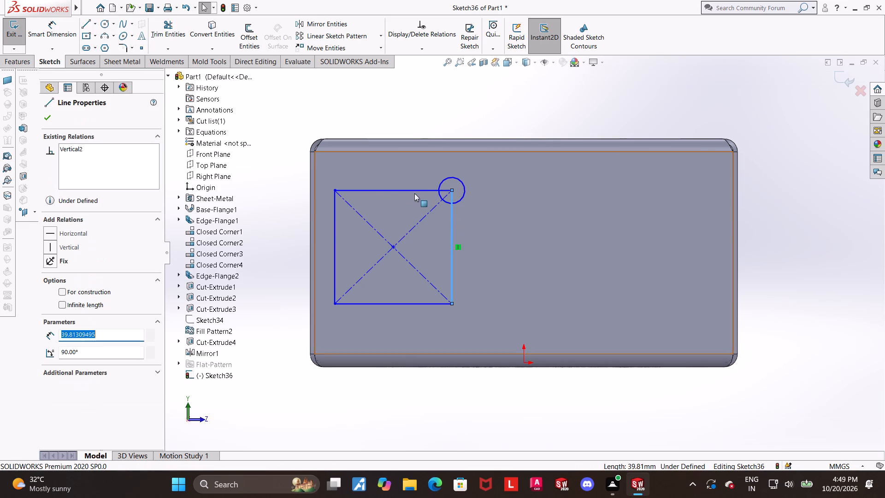
pyautogui.keyDown('ctrl'); pyautogui.click(414, 191); pyautogui.keyUp('ctrl')
pyautogui.keyDown('ctrl'); pyautogui.click(331, 235); pyautogui.keyUp('ctrl')
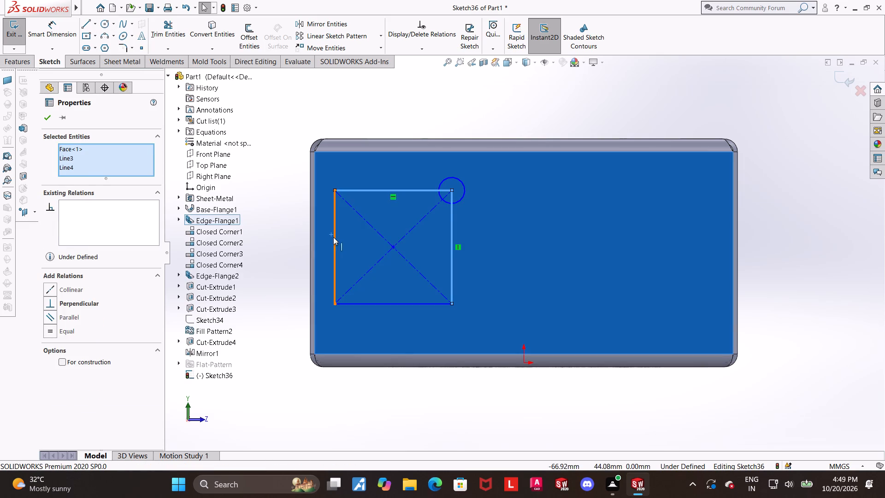
pyautogui.click(300, 237)
pyautogui.keyDown('ctrl'); pyautogui.click(333, 237); pyautogui.keyUp('ctrl')
pyautogui.keyDown('ctrl'); pyautogui.click(363, 190); pyautogui.keyUp('ctrl')
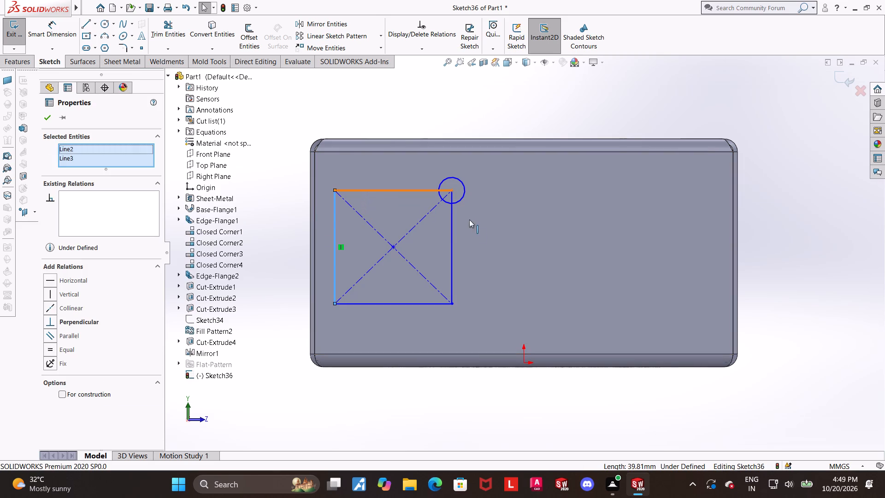
pyautogui.keyDown('ctrl'); pyautogui.click(453, 230); pyautogui.keyUp('ctrl')
pyautogui.keyDown('ctrl'); pyautogui.click(392, 302); pyautogui.keyUp('ctrl')
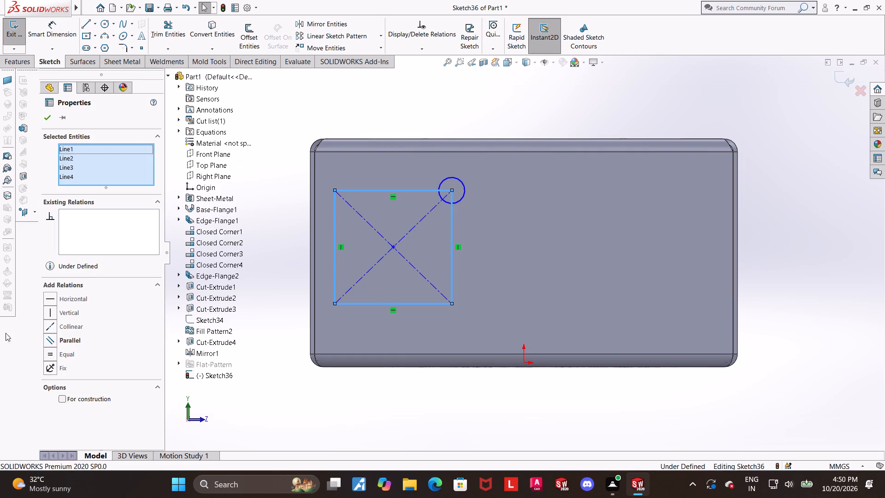
pyautogui.scroll(1, 277, 339)
pyautogui.rightClick(277, 339)
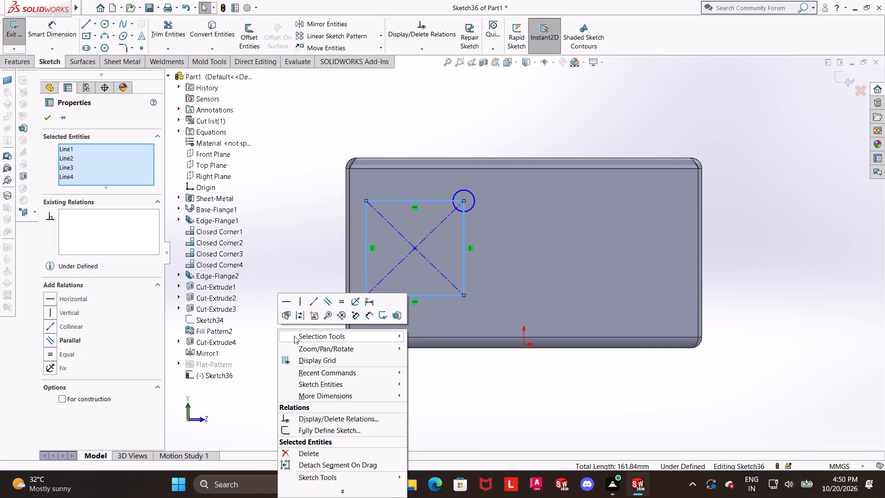
pyautogui.click(301, 314)
pyautogui.press('Escape')
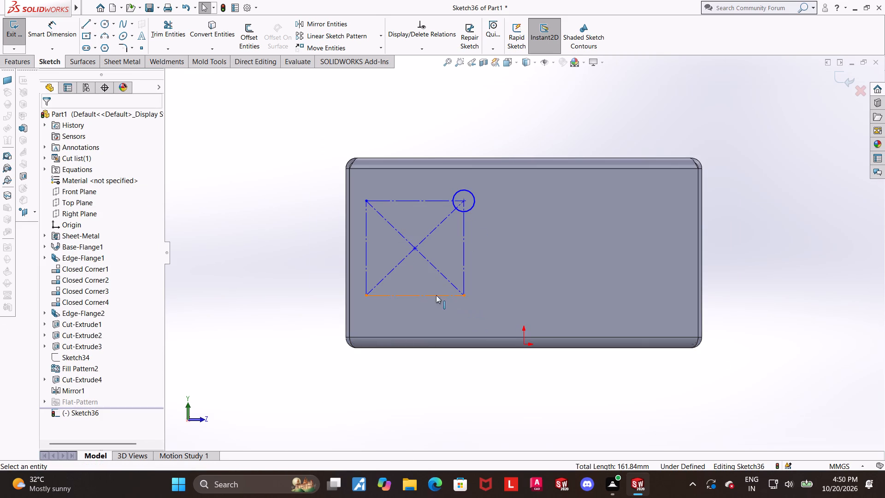
# Draw circles of about 8 to 9 mm diameter centred on the rectangle's three remaining corners.
pyautogui.scroll(-2, 437, 213)
pyautogui.click(108, 23)
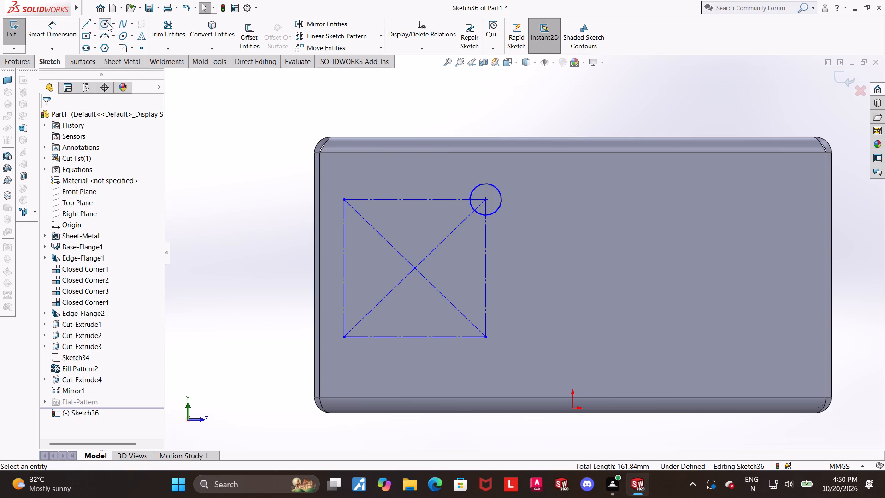
pyautogui.click(342, 199)
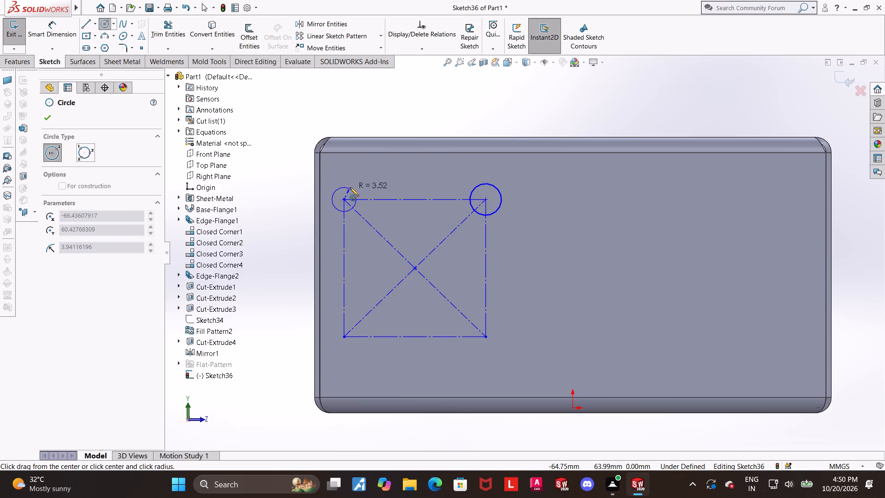
pyautogui.click(350, 187)
pyautogui.press('Escape')
pyautogui.click(106, 26)
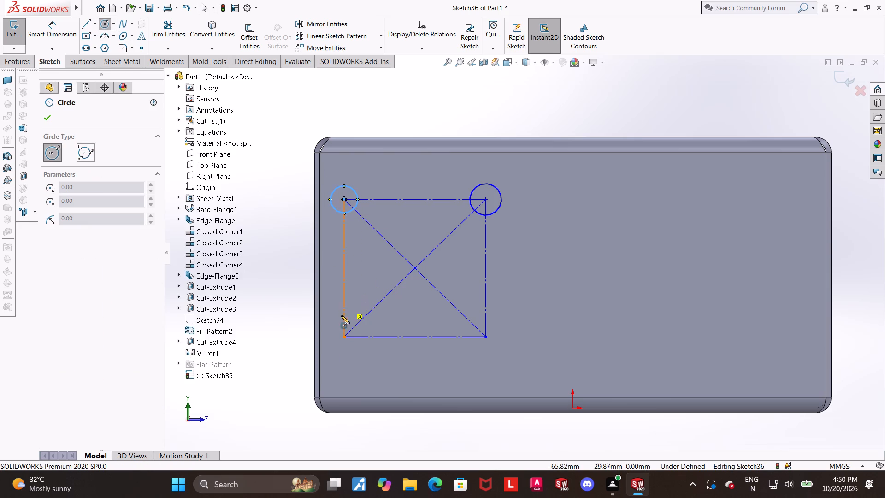
pyautogui.click(342, 337)
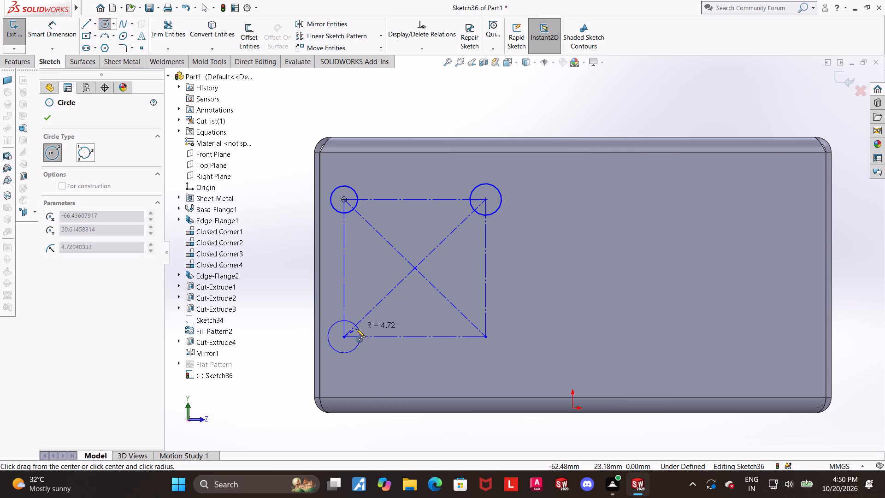
pyautogui.click(356, 329)
pyautogui.press('Escape')
pyautogui.press('Escape')
pyautogui.click(105, 29)
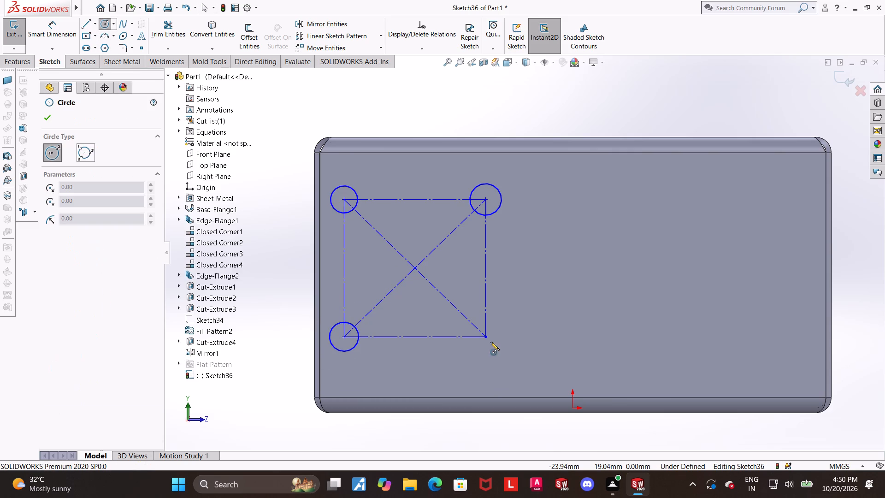
pyautogui.click(485, 338)
pyautogui.click(497, 326)
pyautogui.press('Escape')
pyautogui.press('Escape')
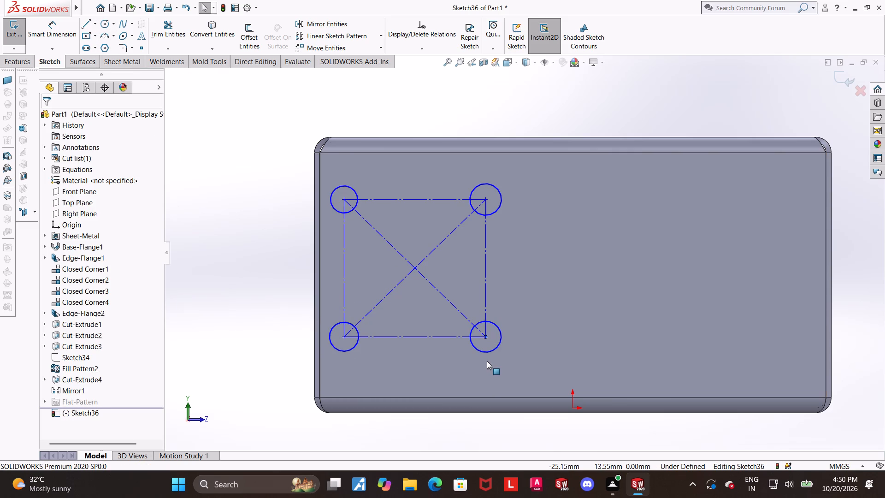
pyautogui.press('Escape')
# Dimension the upper-right corner circle to a 3 mm diameter.
pyautogui.click(60, 28)
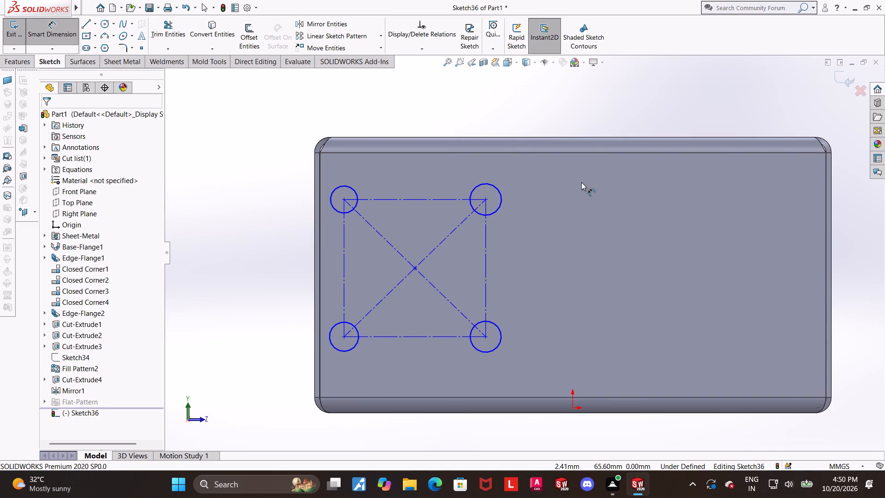
pyautogui.click(494, 187)
pyautogui.click(491, 117)
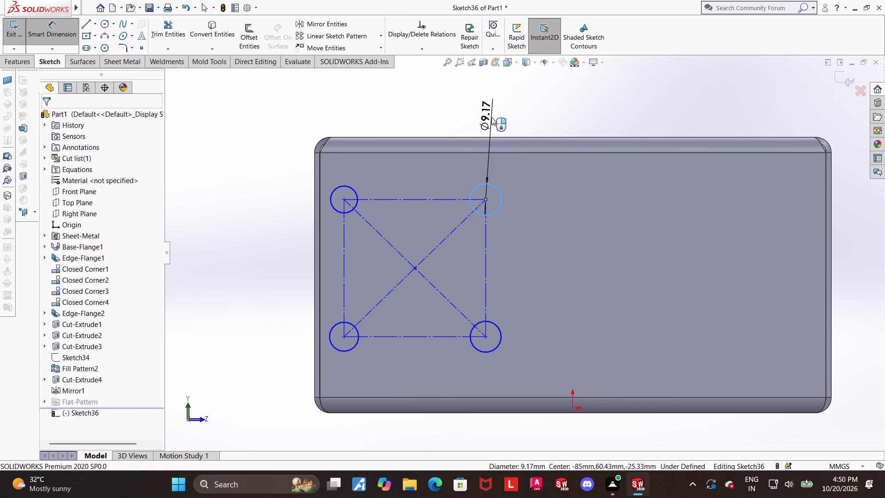
pyautogui.press('3')
pyautogui.press('Return')
pyautogui.press('Escape')
pyautogui.press('Escape')
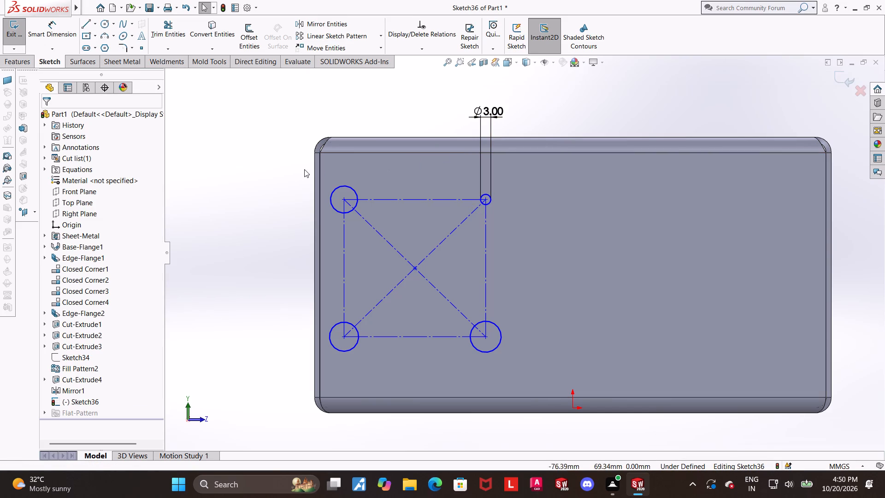
# Add an Equal relation between all four corner circles.
pyautogui.click(230, 176)
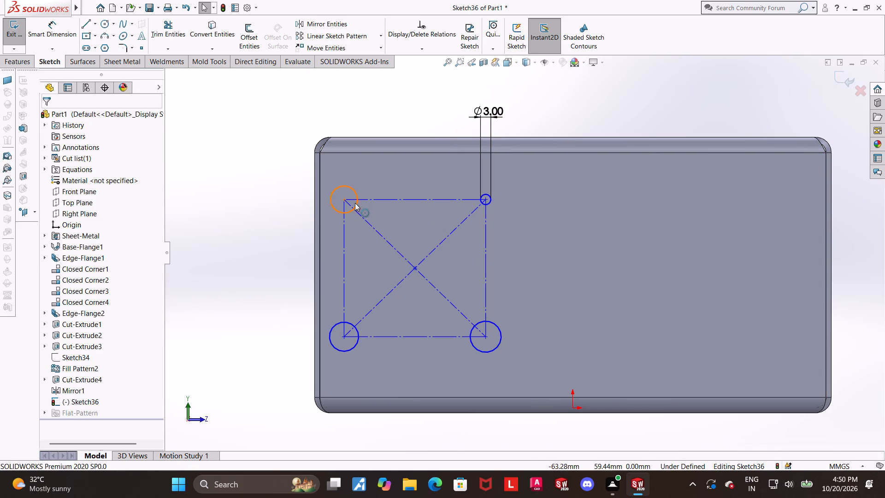
pyautogui.keyDown('ctrl'); pyautogui.click(355, 202); pyautogui.keyUp('ctrl')
pyautogui.keyDown('ctrl'); pyautogui.click(485, 205); pyautogui.keyUp('ctrl')
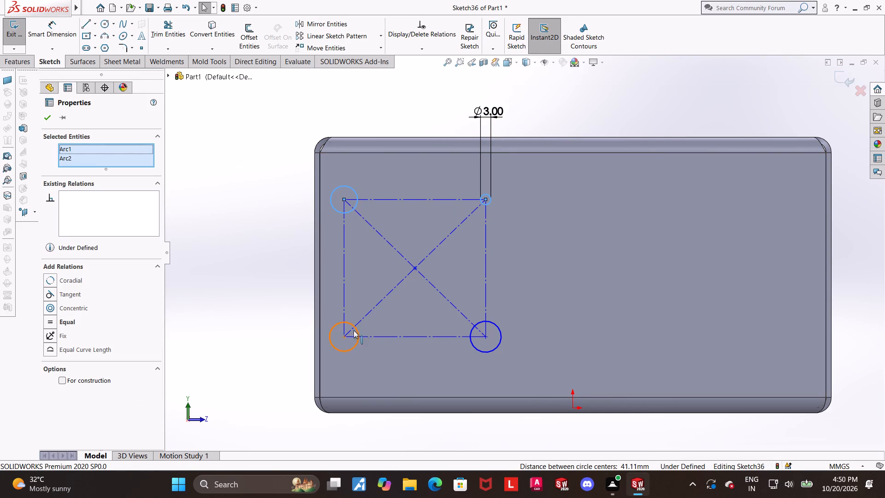
pyautogui.keyDown('ctrl'); pyautogui.click(356, 327); pyautogui.keyUp('ctrl')
pyautogui.keyDown('ctrl'); pyautogui.click(474, 330); pyautogui.keyUp('ctrl')
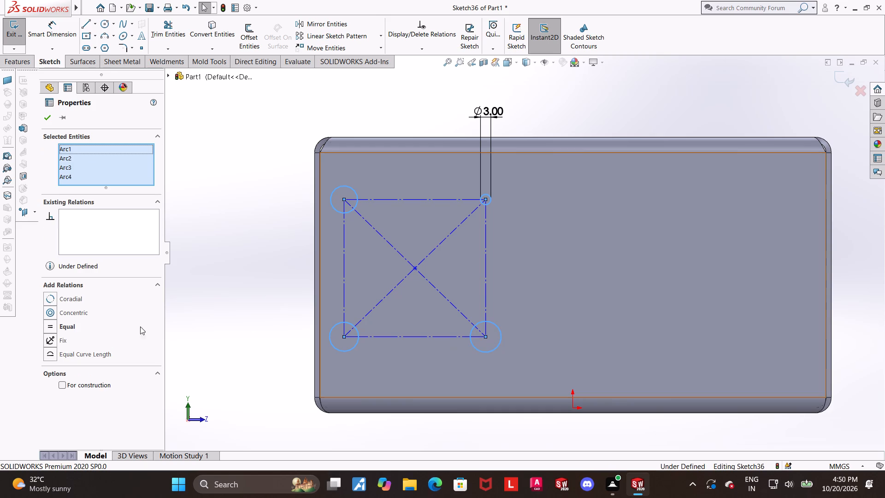
pyautogui.click(50, 325)
pyautogui.click(284, 295)
pyautogui.scroll(1, 349, 284)
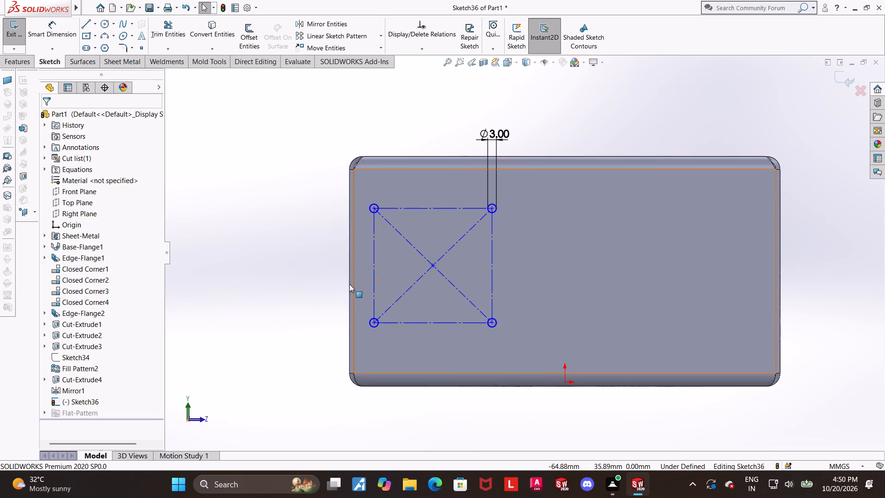
# Dimension the height between the construction rectangle's top and bottom sides as 50 mm.
pyautogui.click(73, 24)
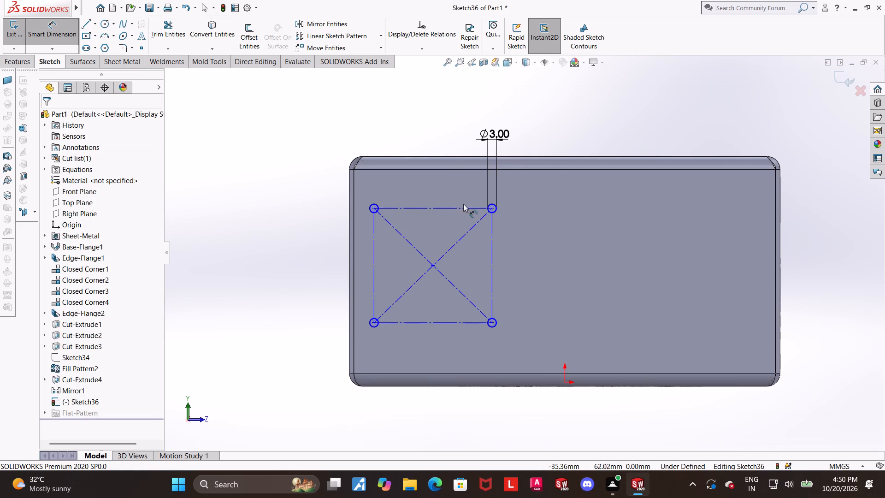
pyautogui.click(463, 209)
pyautogui.click(453, 325)
pyautogui.click(558, 290)
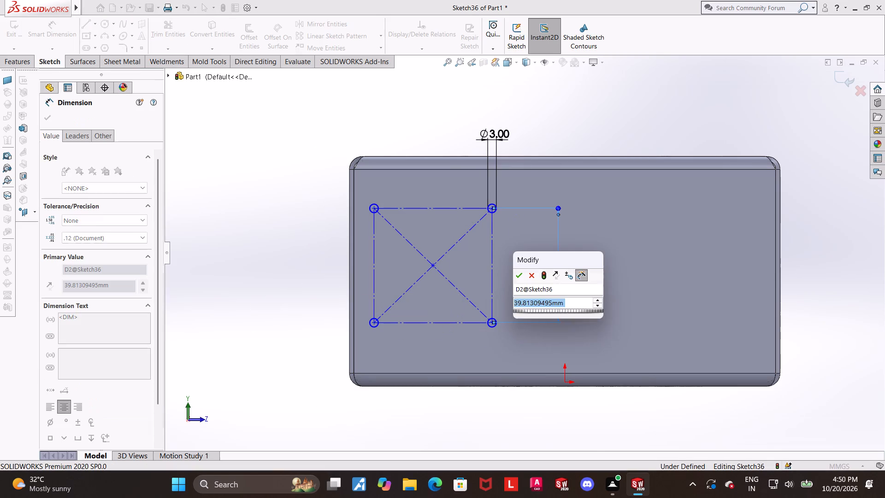
pyautogui.press('4')
pyautogui.press('BackSpace')
pyautogui.write('50')
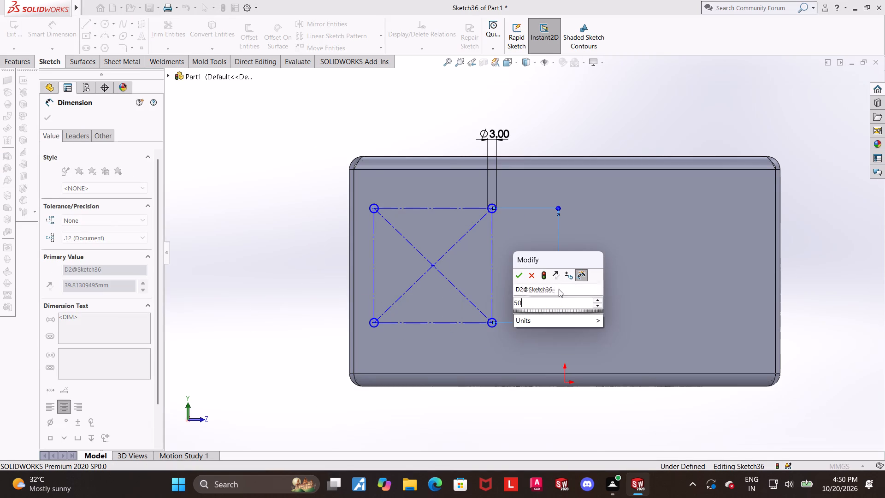
pyautogui.press('Return')
pyautogui.press('Escape')
# Dimension the construction rectangle's bottom side to a 50 mm width.
pyautogui.click(52, 27)
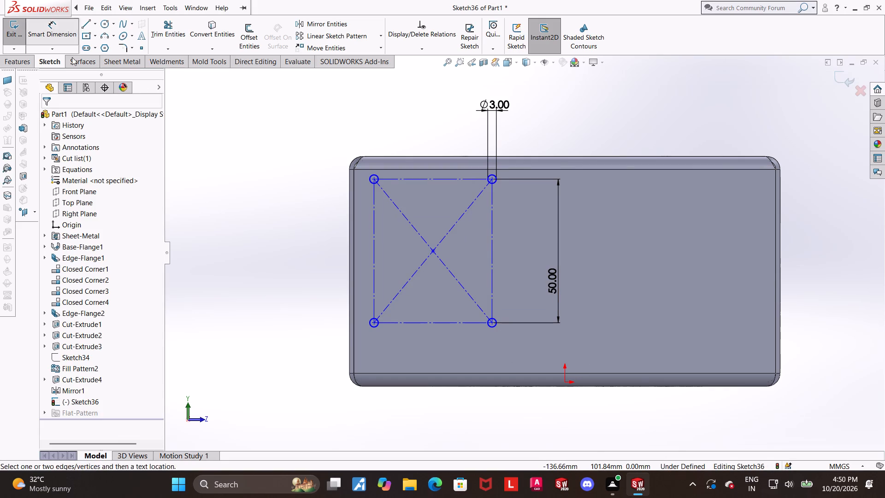
pyautogui.click(421, 325)
pyautogui.click(418, 409)
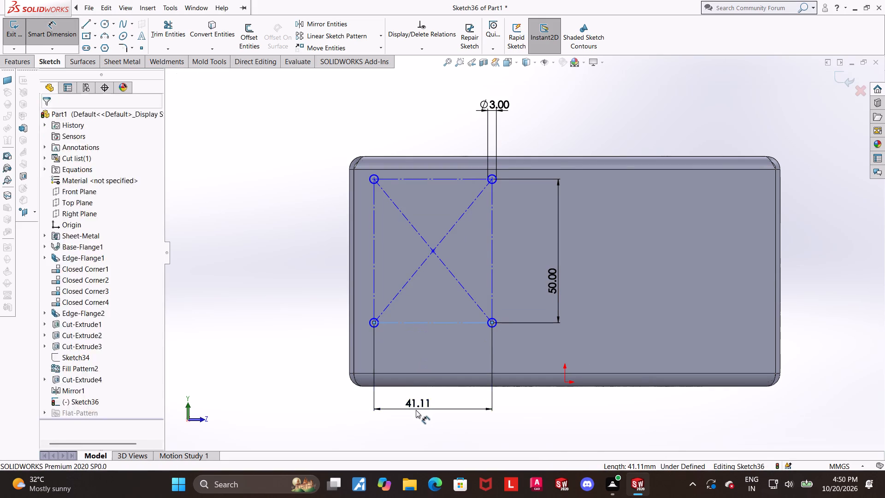
pyautogui.write('50')
pyautogui.press('Return')
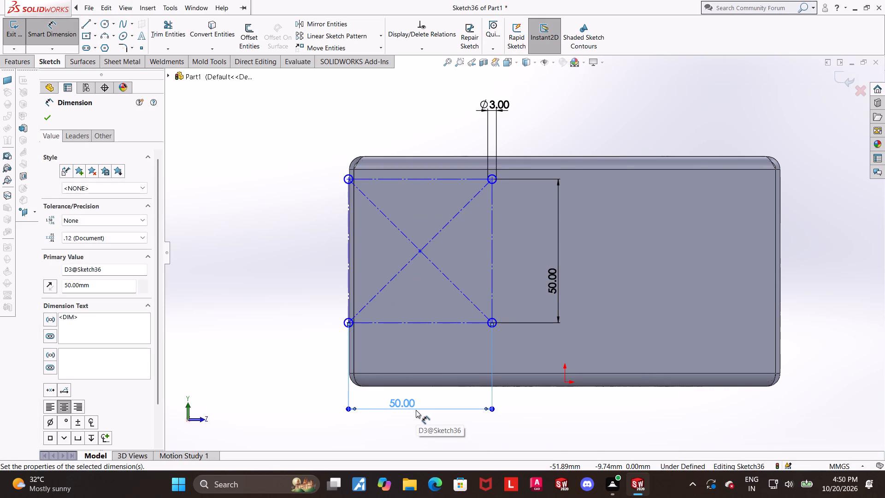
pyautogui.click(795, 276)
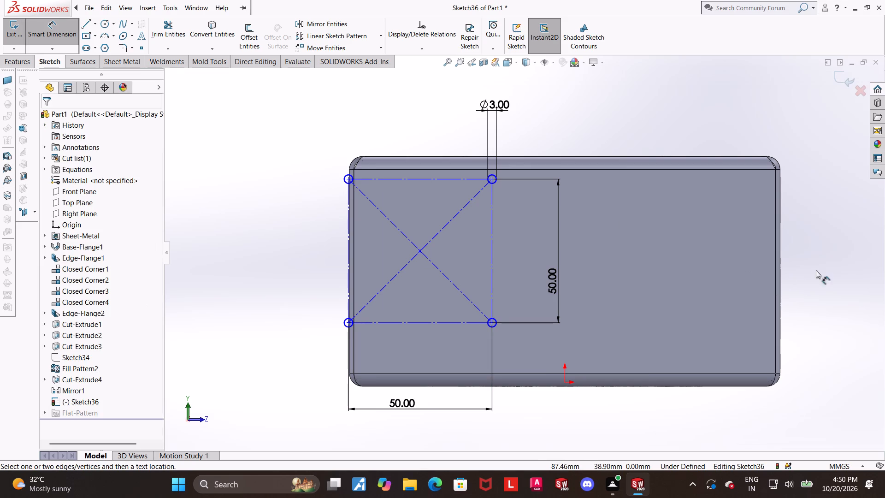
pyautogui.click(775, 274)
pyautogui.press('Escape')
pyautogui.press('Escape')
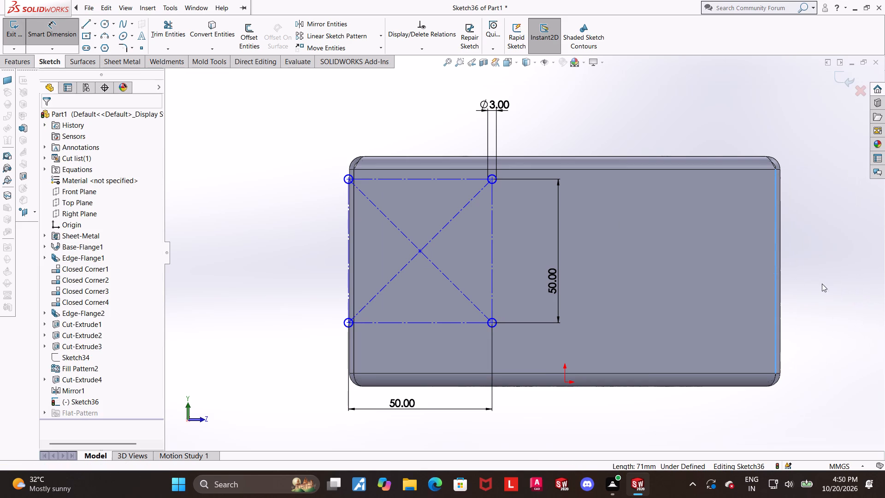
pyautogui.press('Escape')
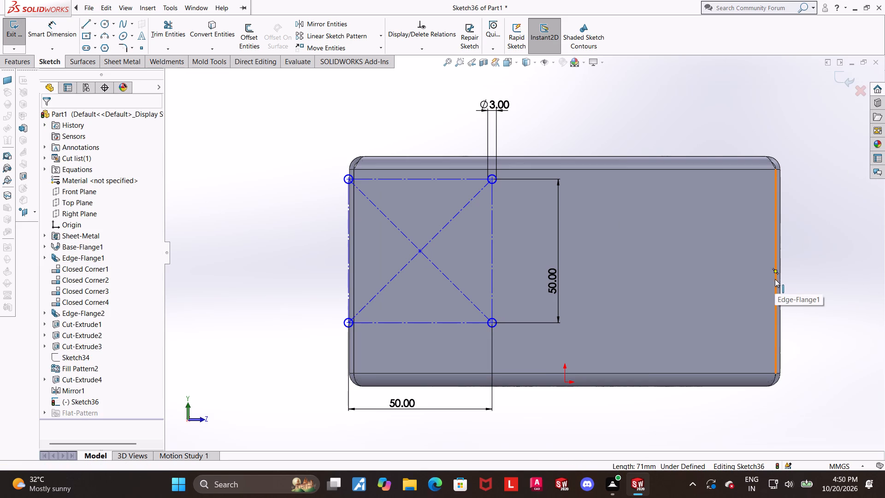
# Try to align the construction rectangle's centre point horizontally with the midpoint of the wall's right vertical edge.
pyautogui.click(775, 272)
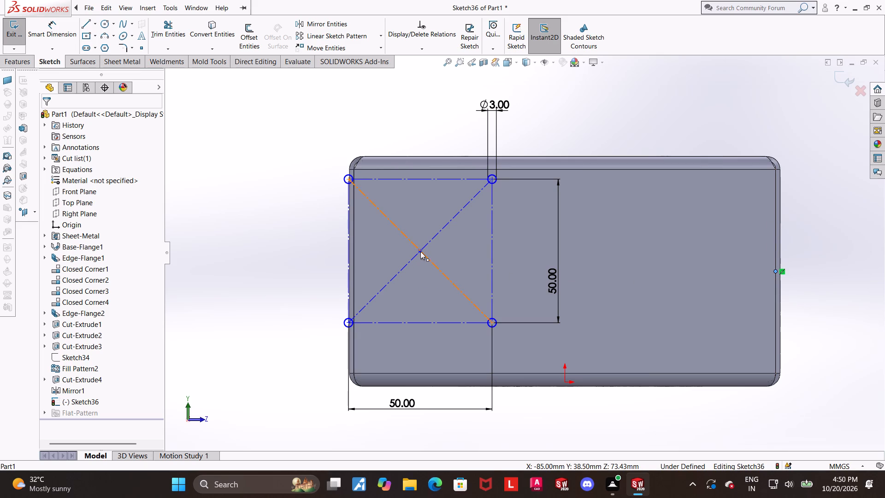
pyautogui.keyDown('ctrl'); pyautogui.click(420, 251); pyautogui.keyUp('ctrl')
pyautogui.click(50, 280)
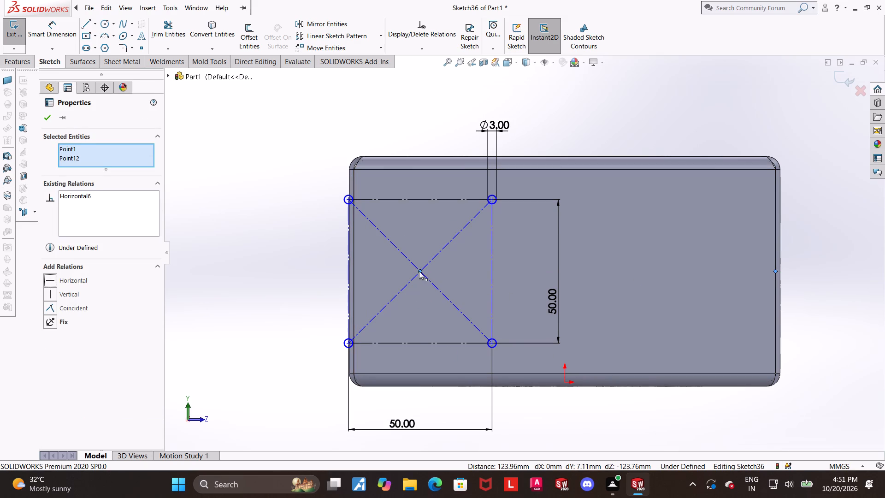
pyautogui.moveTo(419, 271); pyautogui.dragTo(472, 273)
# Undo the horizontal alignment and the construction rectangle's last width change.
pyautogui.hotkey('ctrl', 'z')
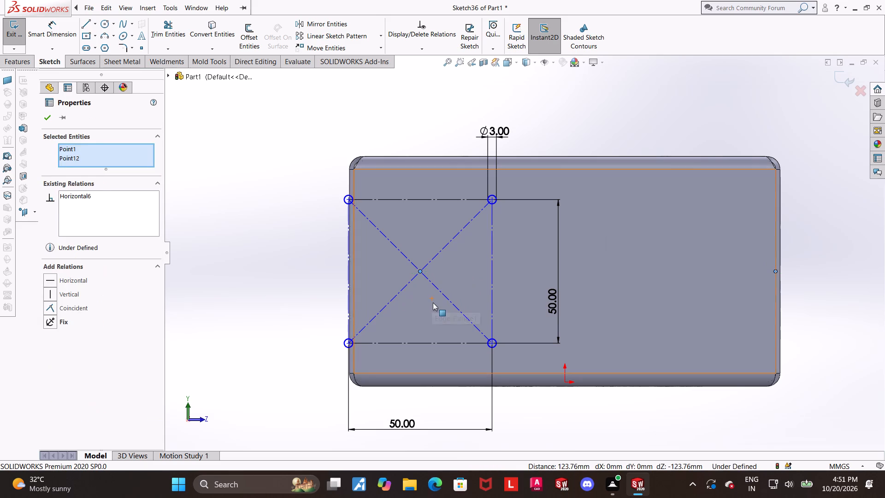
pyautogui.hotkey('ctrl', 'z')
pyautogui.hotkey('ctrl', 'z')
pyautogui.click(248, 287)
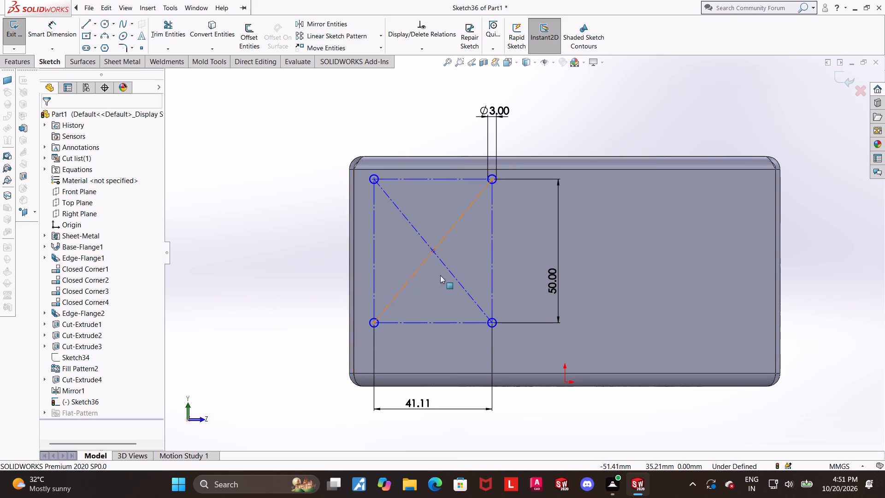
# Shift the construction rectangle farther from the wall's left edge and set its width to 50 mm.
pyautogui.moveTo(492, 253); pyautogui.dragTo(517, 259)
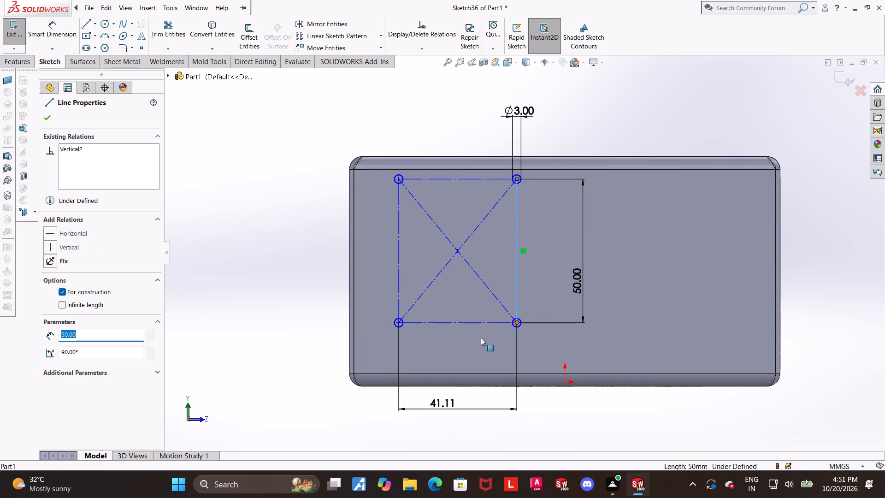
pyautogui.doubleClick(448, 399)
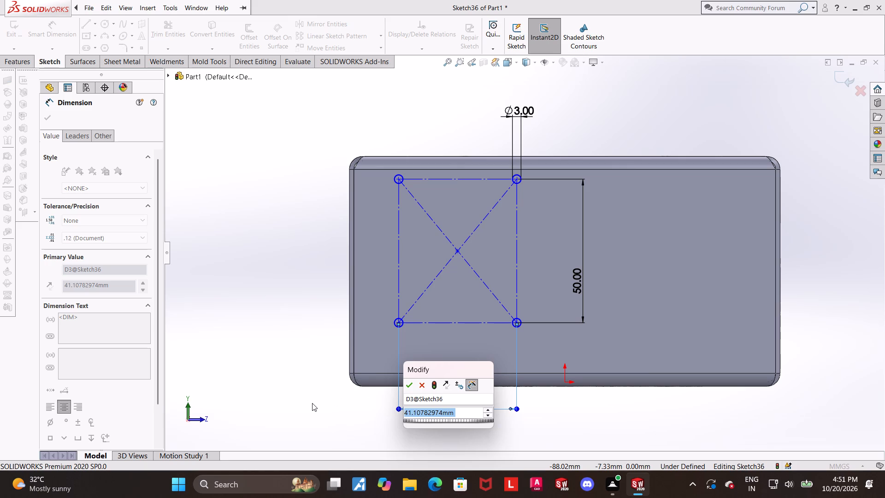
pyautogui.write('50')
pyautogui.press('Return')
pyautogui.press('Escape')
pyautogui.scroll(1, 456, 334)
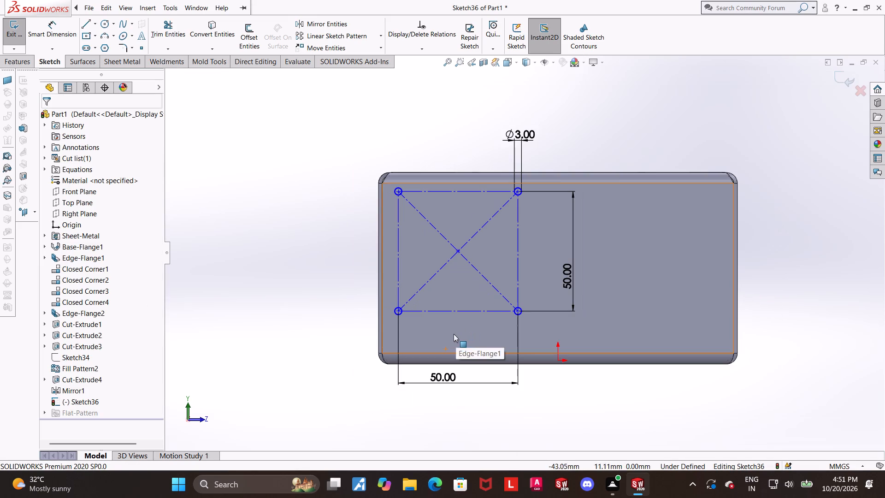
pyautogui.click(286, 248)
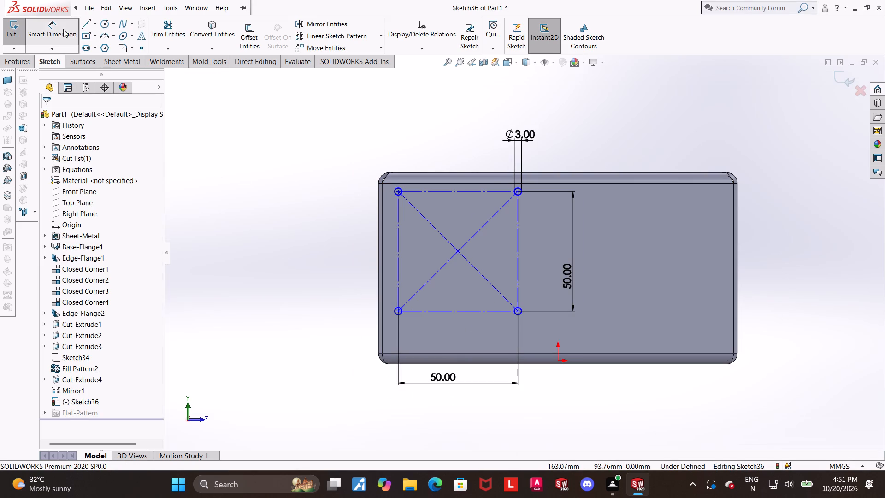
# Dimension the construction rectangle's centre point 40 mm above the wall's bottom edge.
pyautogui.click(63, 29)
pyautogui.click(457, 253)
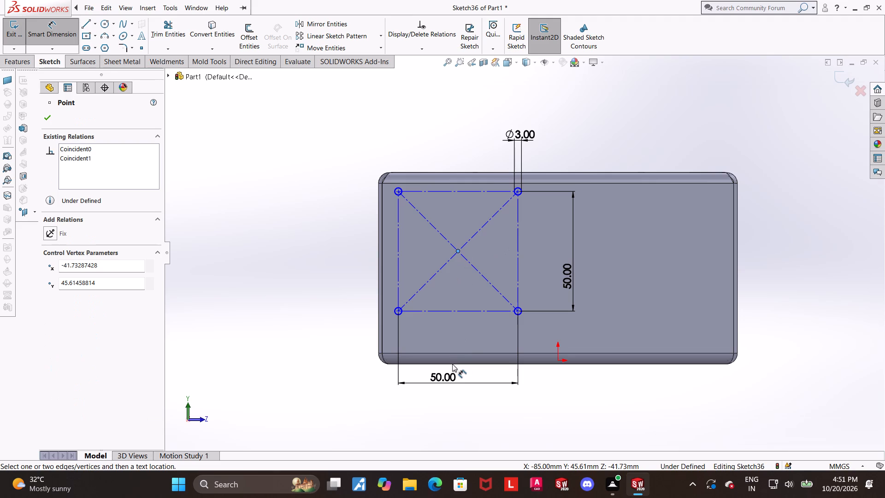
pyautogui.click(452, 365)
pyautogui.click(270, 326)
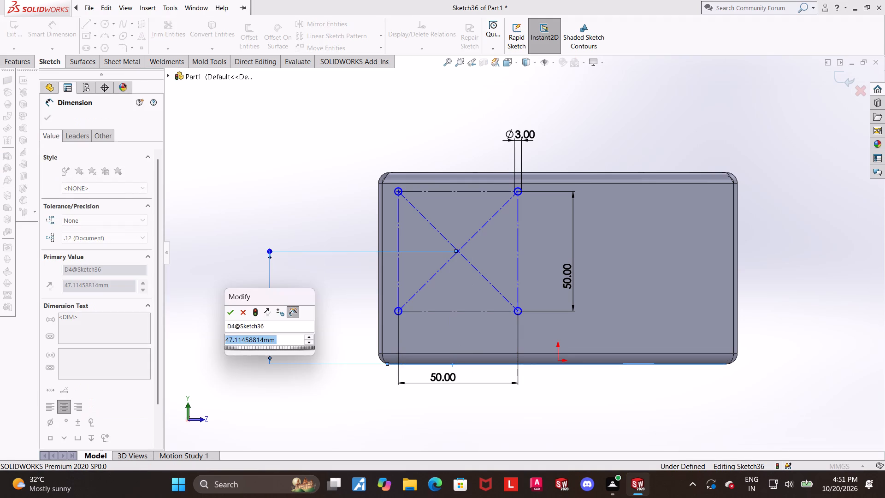
pyautogui.write('40')
pyautogui.press('Return')
pyautogui.press('Escape')
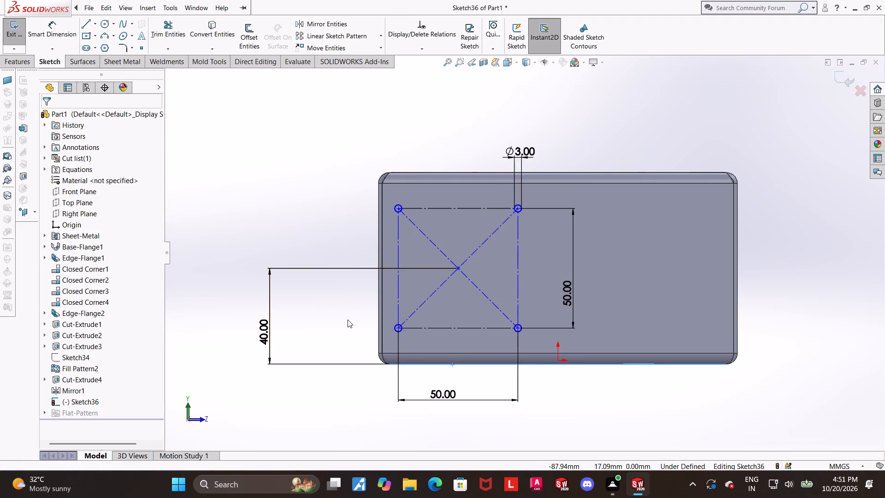
# Dimension the construction rectangle's centre point 40 mm from the wall's left edge.
pyautogui.click(64, 32)
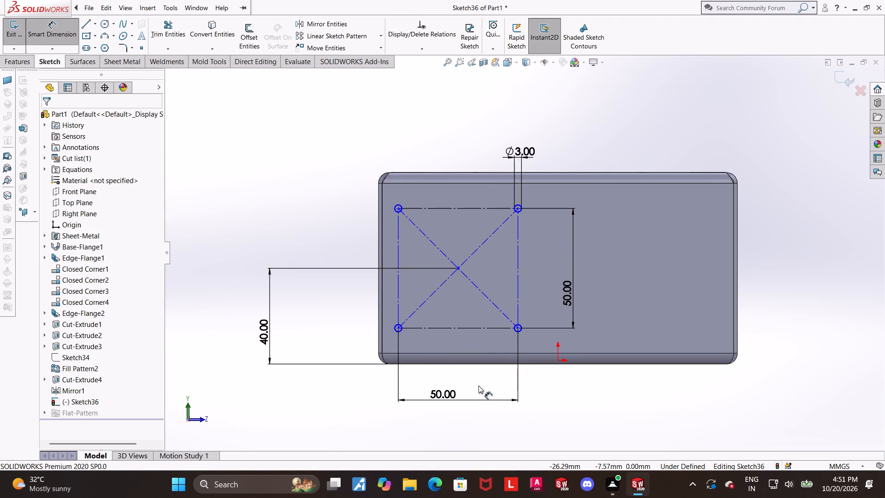
pyautogui.click(378, 303)
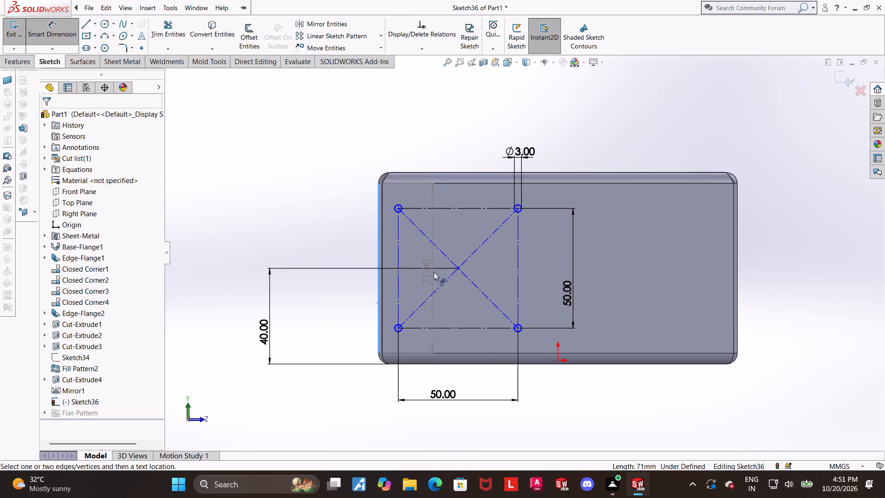
pyautogui.click(457, 269)
pyautogui.scroll(-1, 457, 274)
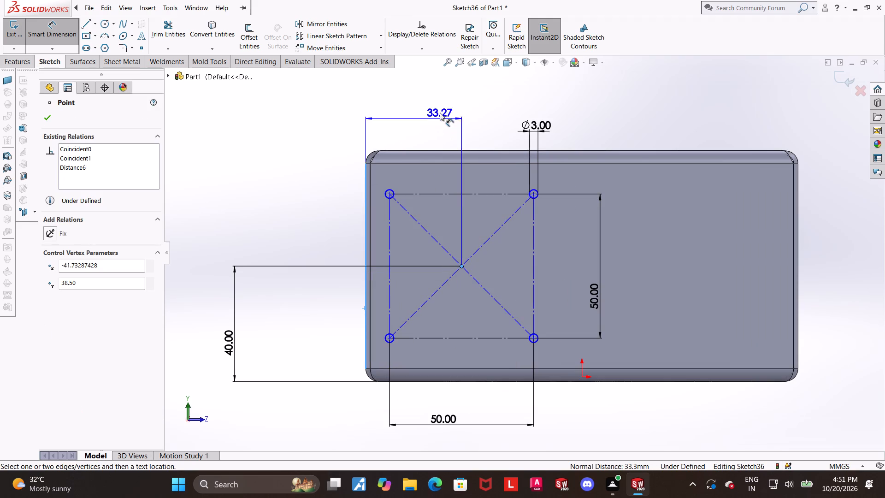
pyautogui.click(440, 106)
pyautogui.write('40')
pyautogui.press('Return')
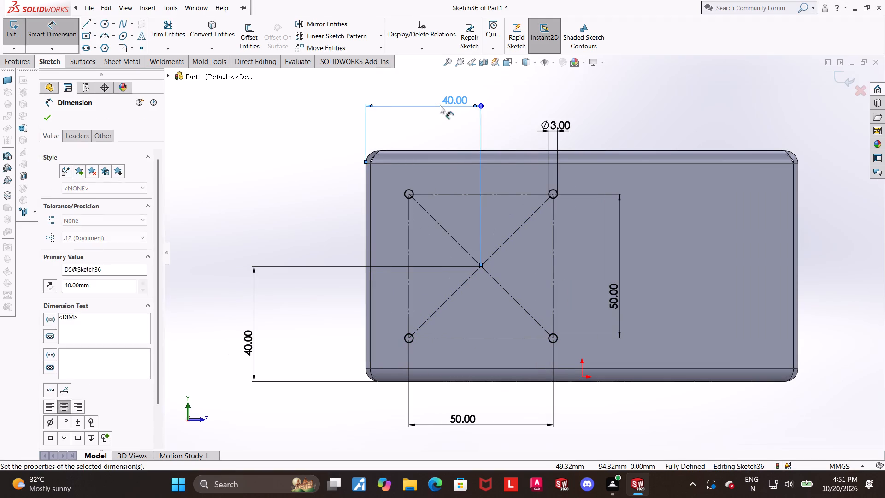
pyautogui.press('Escape')
pyautogui.scroll(2, 663, 213)
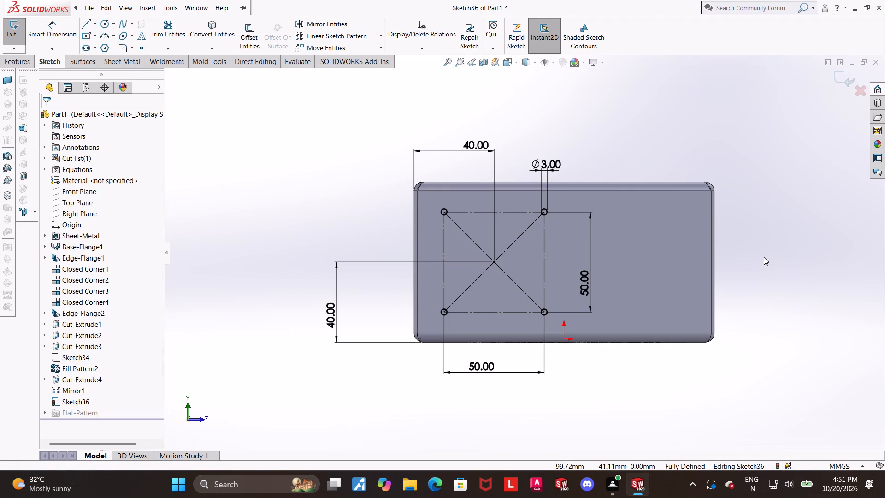
pyautogui.click(765, 250)
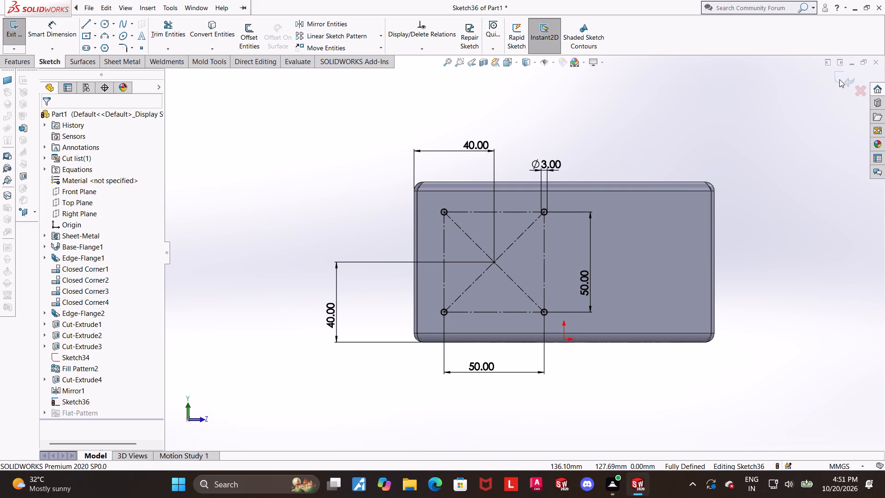
# Sketch a closed six-sided line profile about 20 mm wide with two angled lower corners, to the right of the four-hole pattern.
pyautogui.scroll(-1, 803, 174)
pyautogui.scroll(-1, 710, 273)
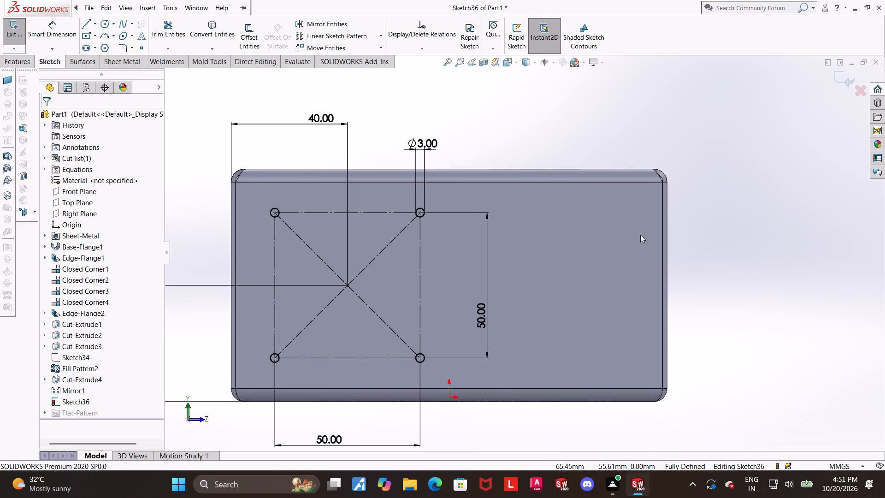
pyautogui.click(86, 22)
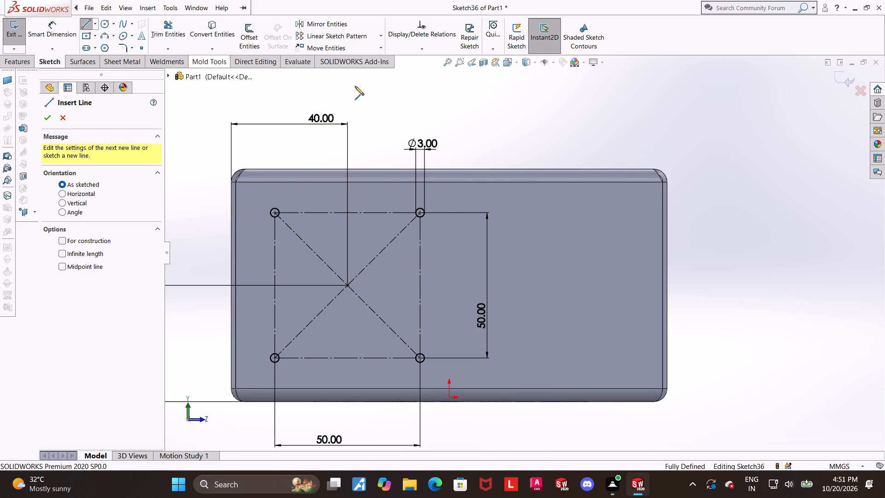
pyautogui.press('Escape')
pyautogui.click(86, 25)
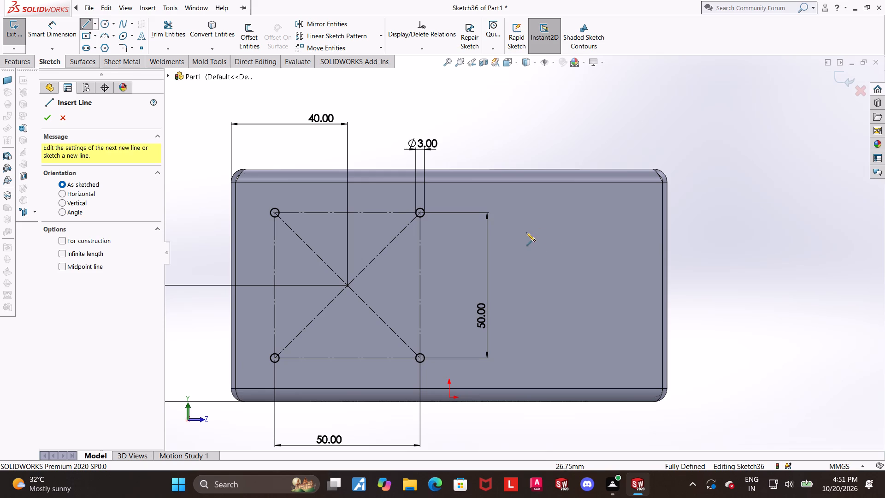
pyautogui.click(555, 242)
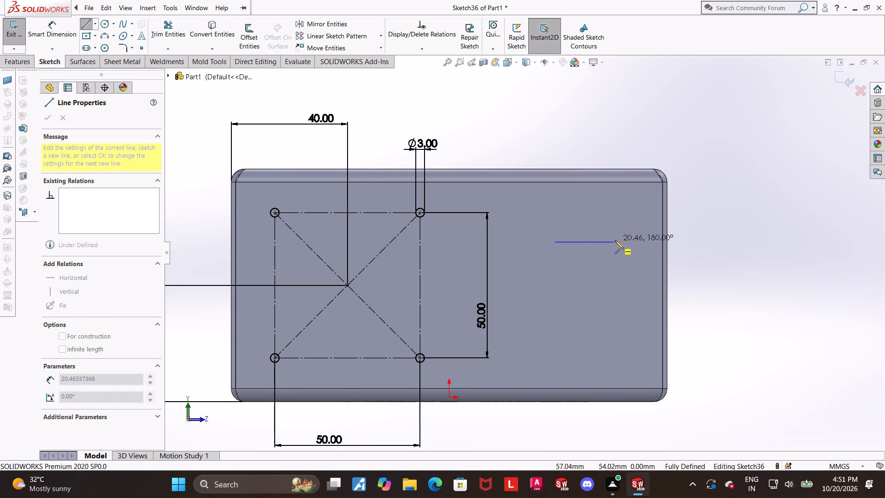
pyautogui.click(615, 240)
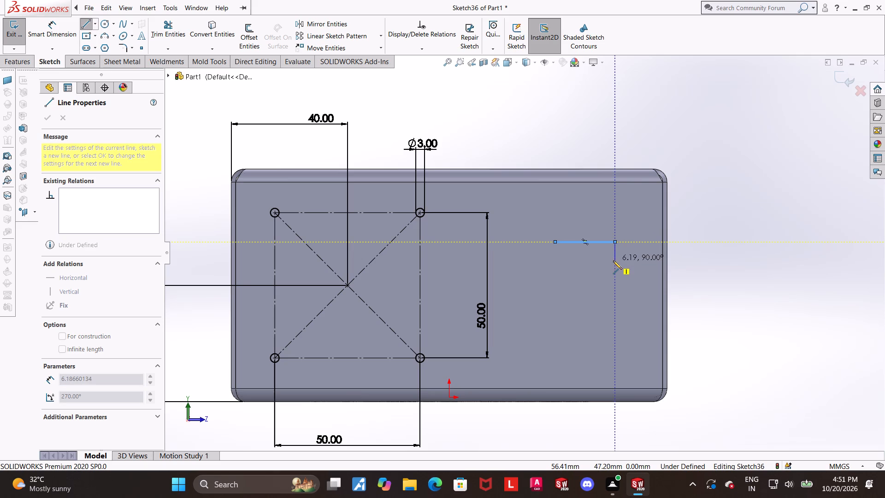
pyautogui.click(613, 265)
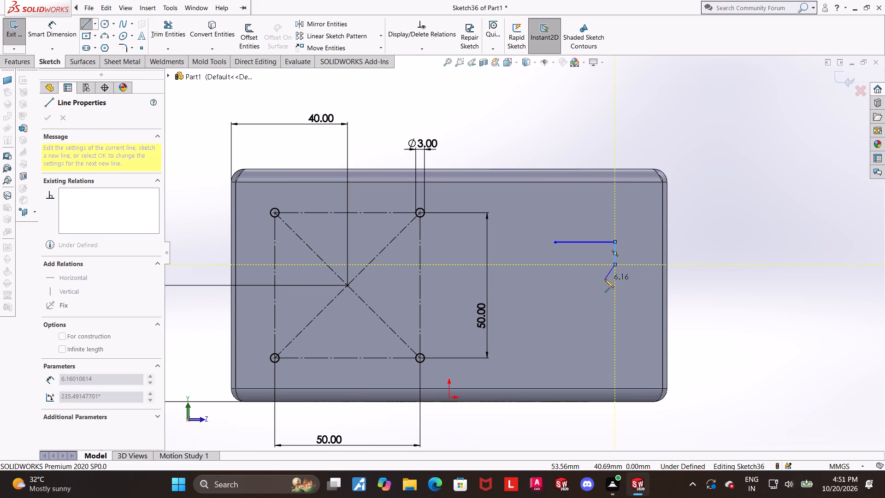
pyautogui.click(605, 279)
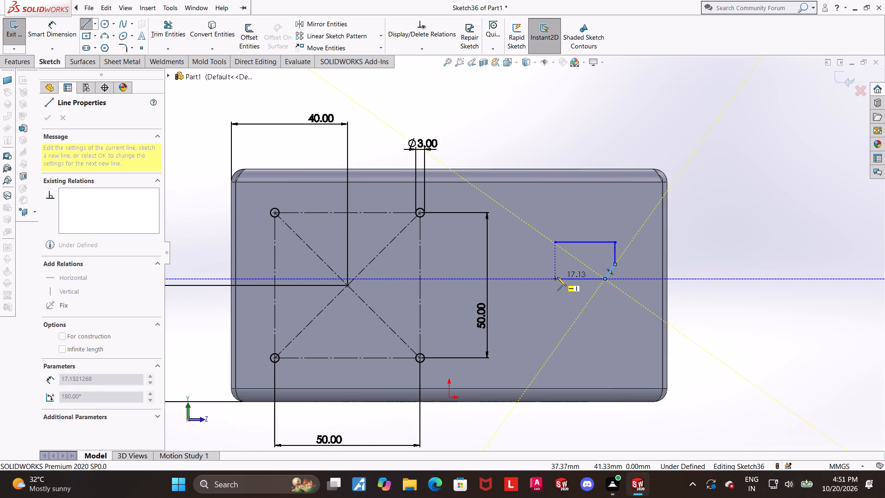
pyautogui.click(561, 279)
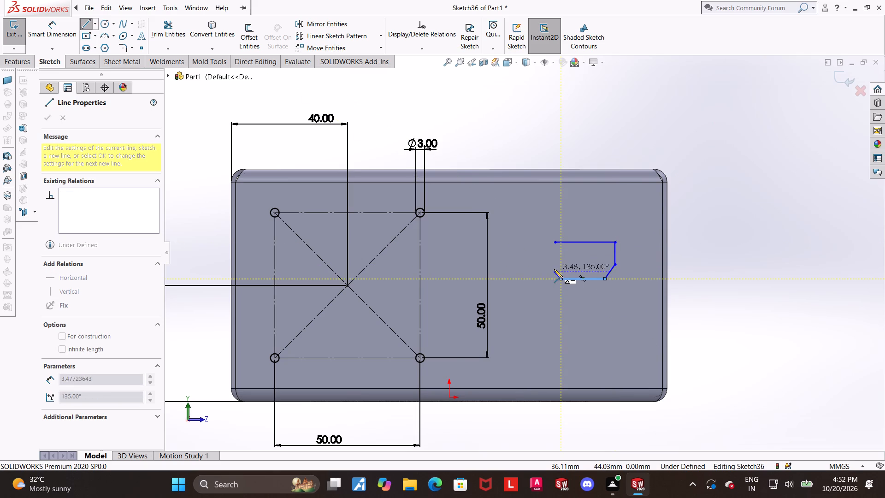
pyautogui.click(556, 269)
pyautogui.click(556, 244)
pyautogui.press('Escape')
pyautogui.press('Escape')
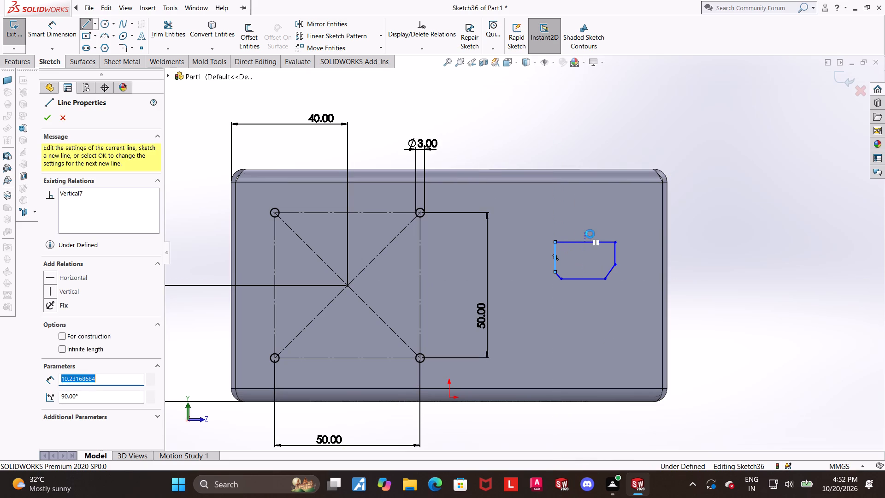
pyautogui.press('Escape')
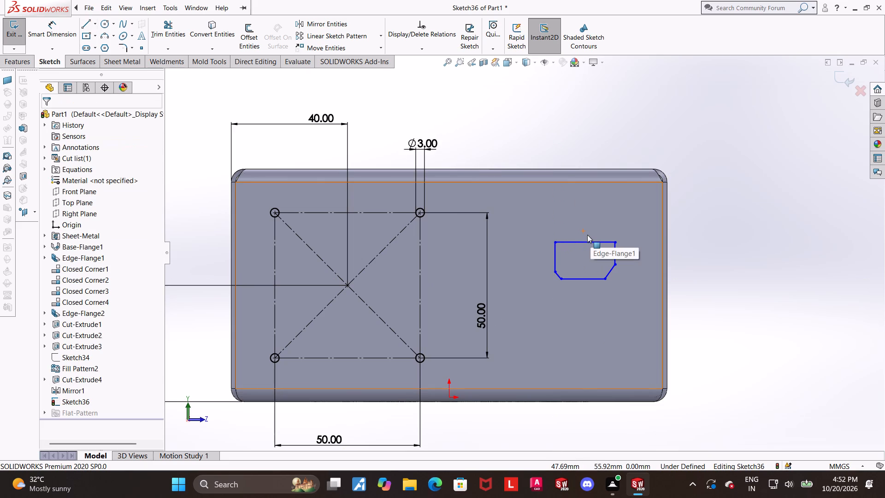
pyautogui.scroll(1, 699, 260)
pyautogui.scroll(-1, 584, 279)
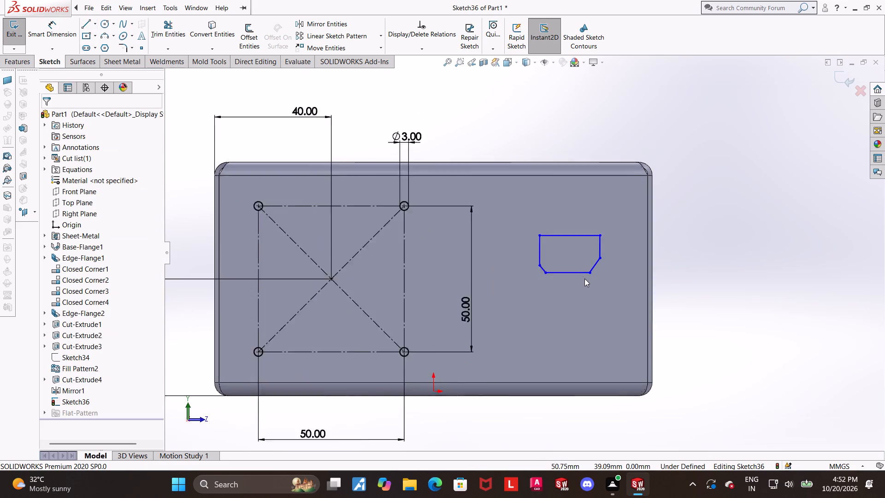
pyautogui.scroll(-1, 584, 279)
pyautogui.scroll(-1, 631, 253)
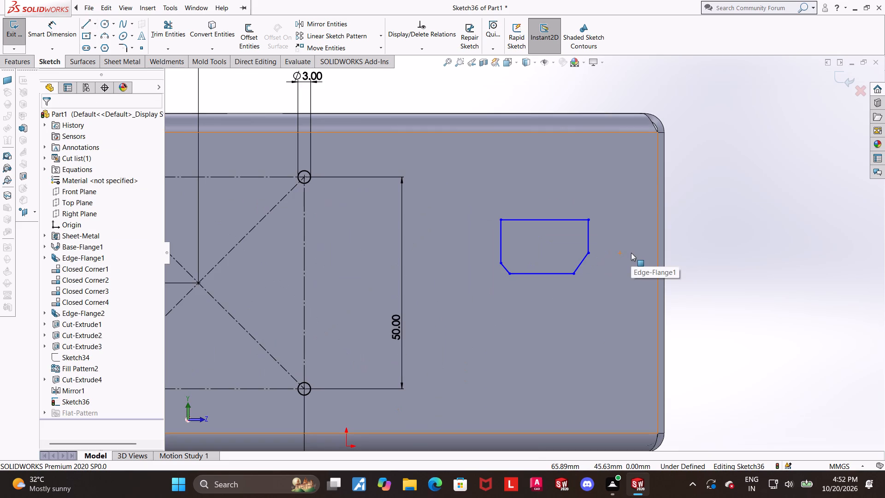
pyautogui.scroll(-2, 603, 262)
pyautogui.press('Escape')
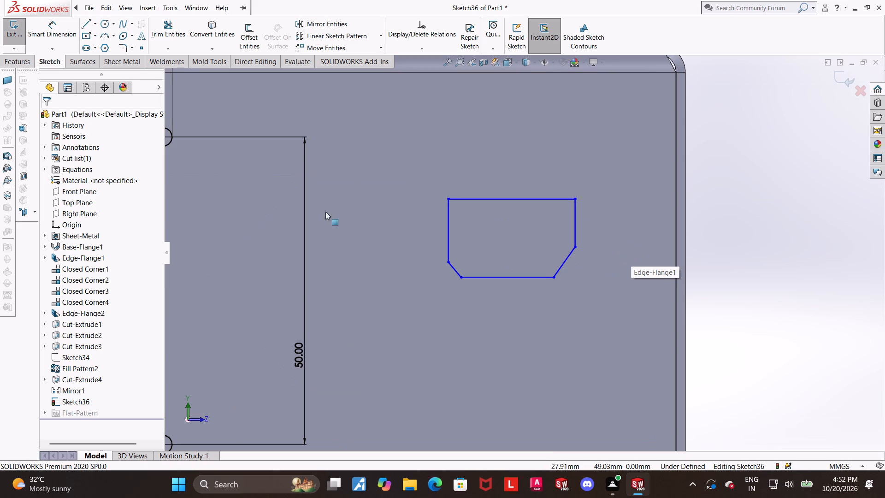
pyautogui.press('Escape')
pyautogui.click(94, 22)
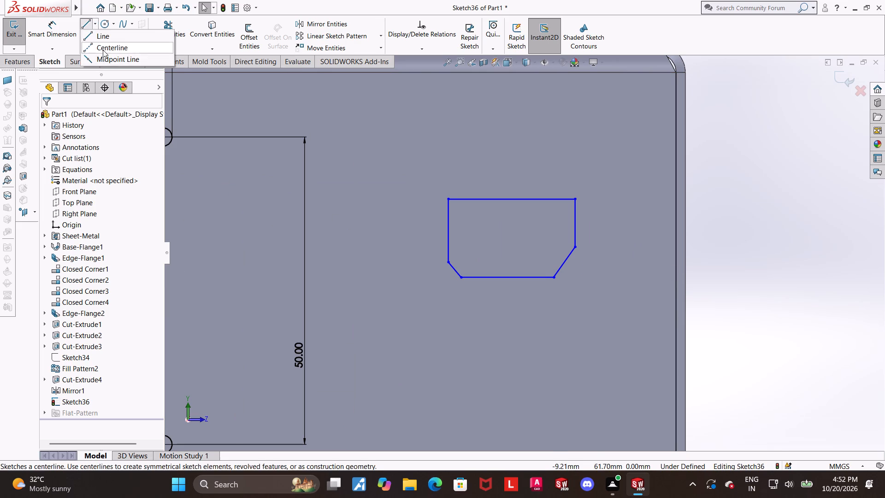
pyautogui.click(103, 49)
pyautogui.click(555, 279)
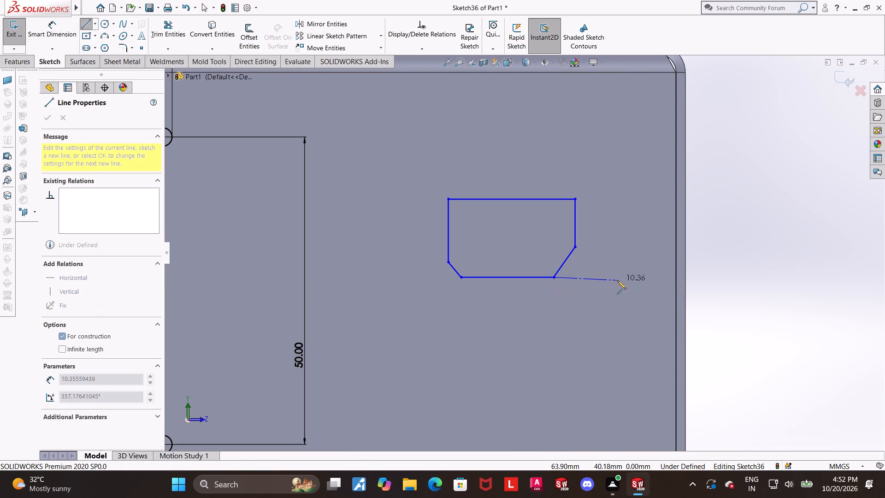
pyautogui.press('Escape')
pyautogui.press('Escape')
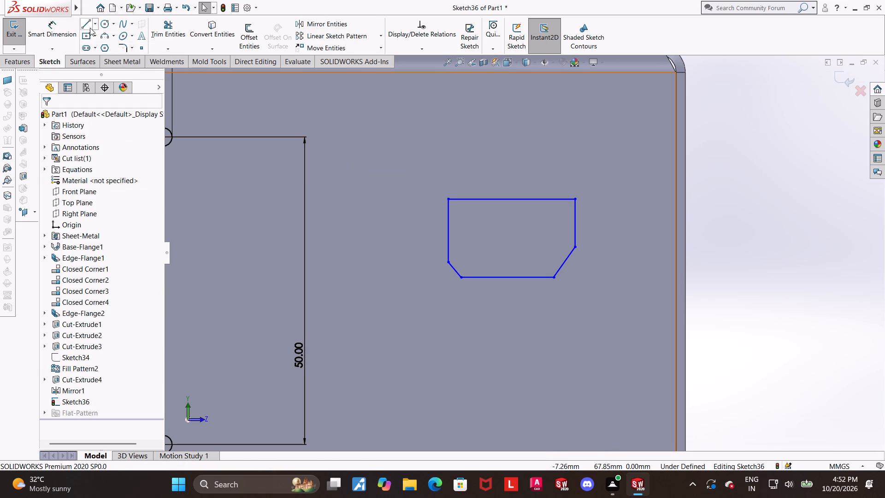
# Draw a vertical construction centreline about 6 mm long upward from the midpoint of the six-sided profile's top edge.
pyautogui.click(96, 26)
pyautogui.click(95, 49)
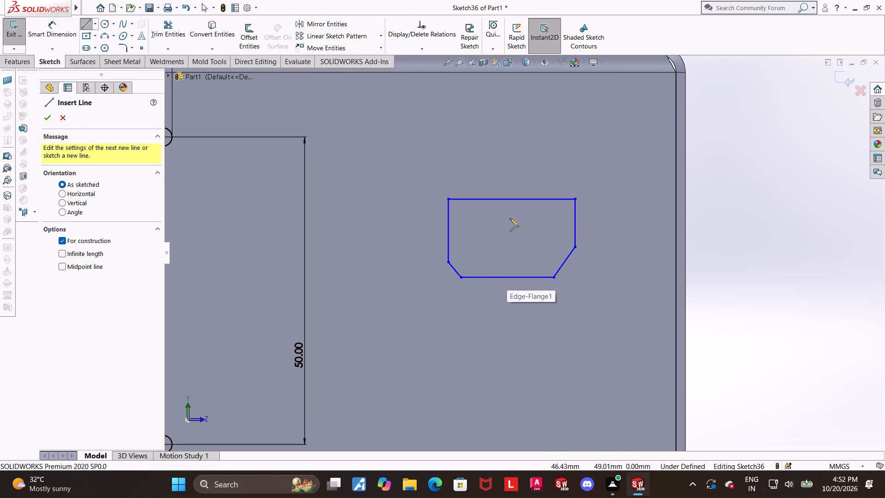
pyautogui.click(513, 199)
pyautogui.click(511, 162)
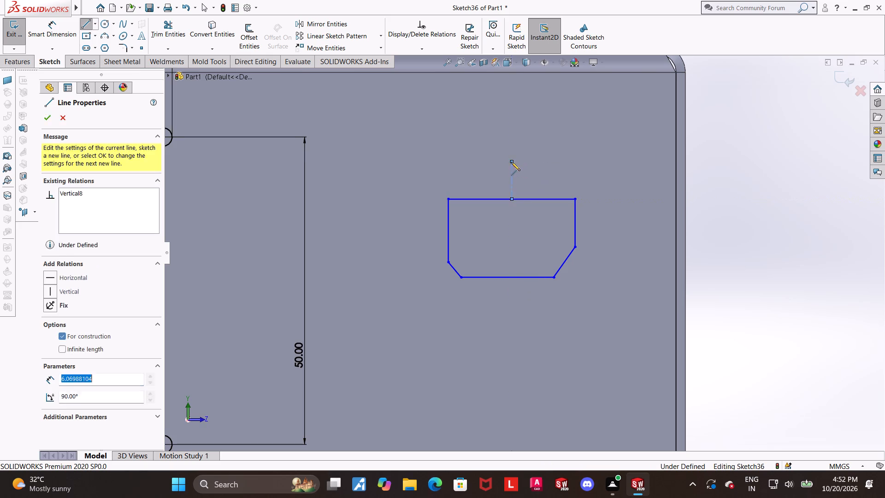
pyautogui.press('Escape')
# Make the profile's two vertical side lines symmetric about the construction centreline.
pyautogui.click(575, 227)
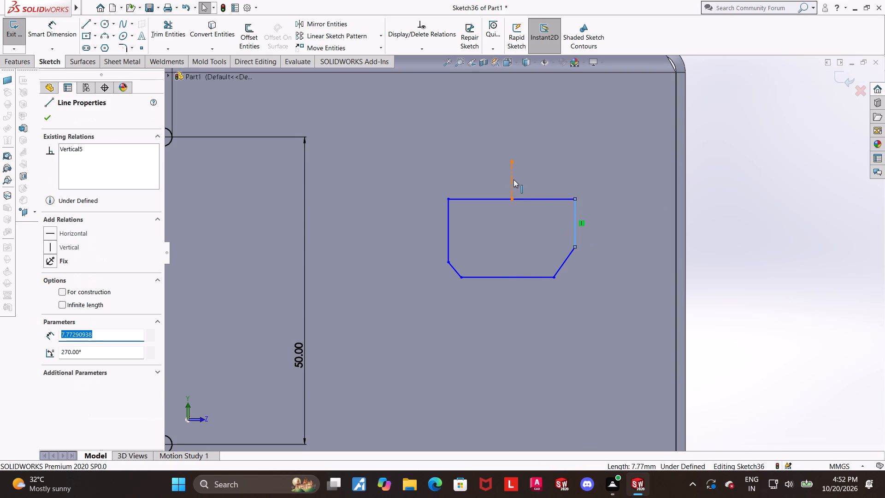
pyautogui.keyDown('ctrl'); pyautogui.click(511, 180); pyautogui.keyUp('ctrl')
pyautogui.keyDown('ctrl'); pyautogui.click(451, 219); pyautogui.keyUp('ctrl')
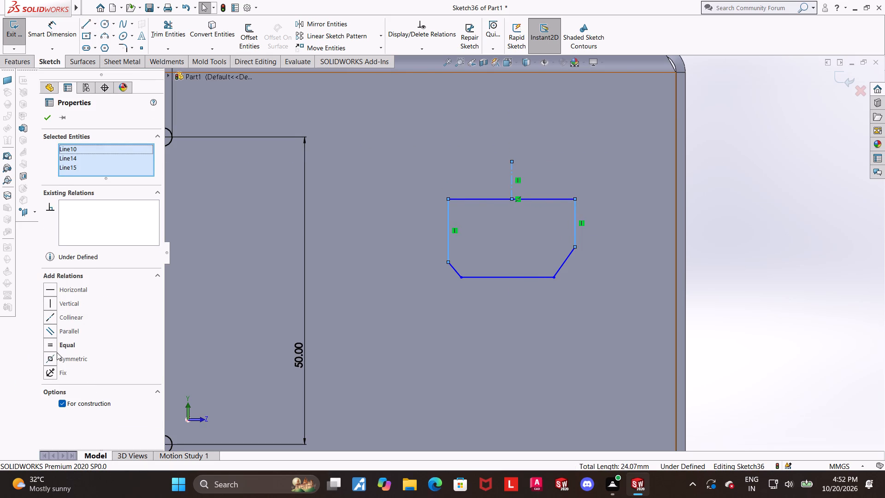
pyautogui.click(54, 354)
pyautogui.click(827, 292)
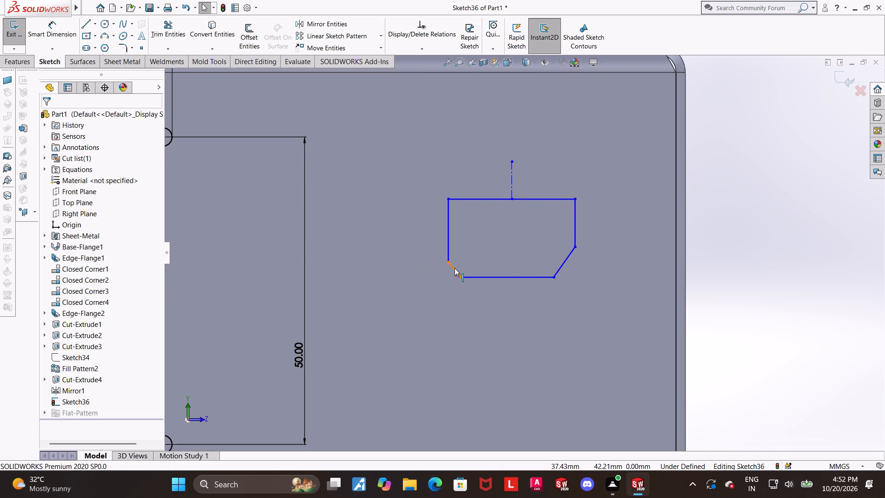
# Make the profile's two angled lower corner lines symmetric about the construction centreline.
pyautogui.click(454, 268)
pyautogui.keyDown('ctrl'); pyautogui.click(513, 179); pyautogui.keyUp('ctrl')
pyautogui.keyDown('ctrl'); pyautogui.click(569, 259); pyautogui.keyUp('ctrl')
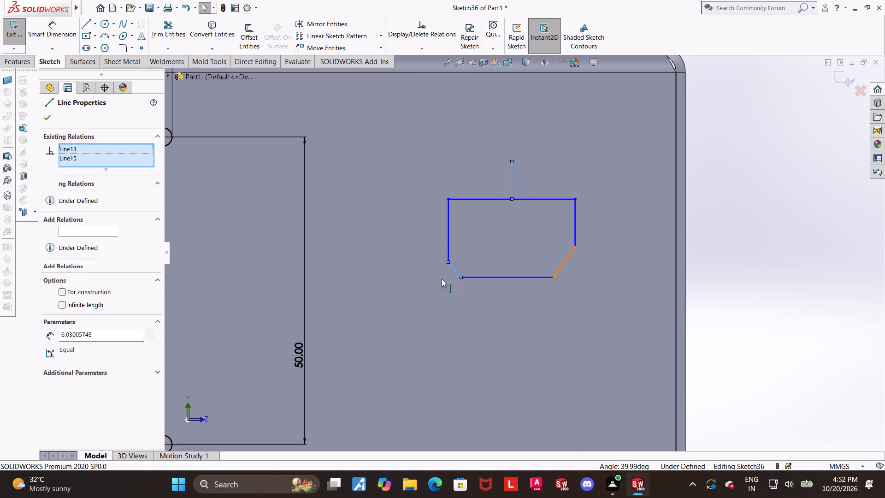
pyautogui.click(47, 362)
pyautogui.click(730, 308)
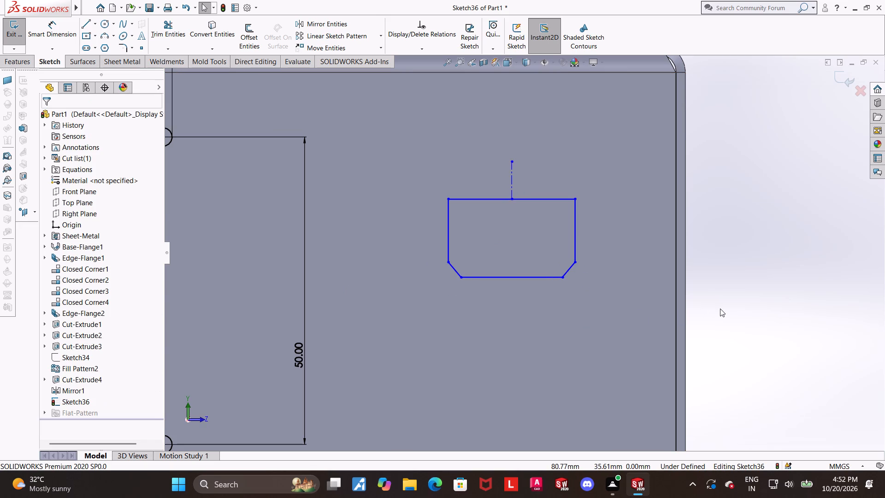
# Dimension the angle between the profile's bottom edge and its right angled corner line as 45°.
pyautogui.scroll(1, 709, 327)
pyautogui.scroll(-1, 635, 324)
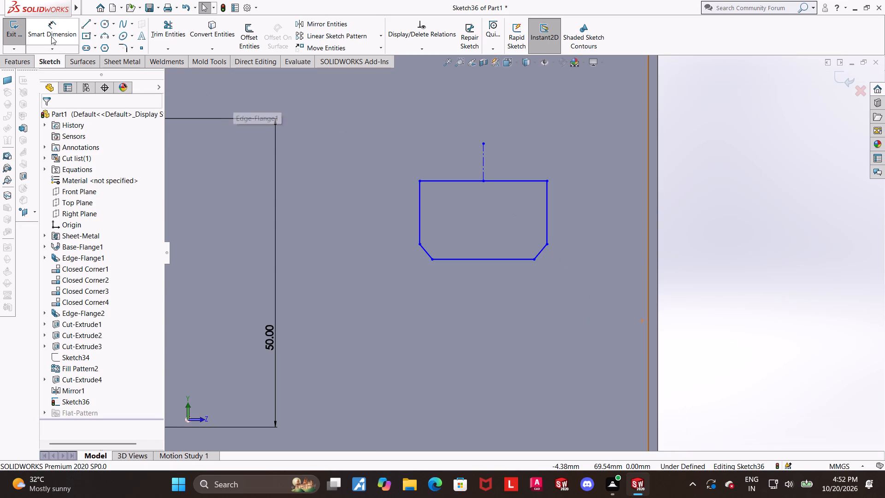
pyautogui.click(51, 36)
pyautogui.click(530, 259)
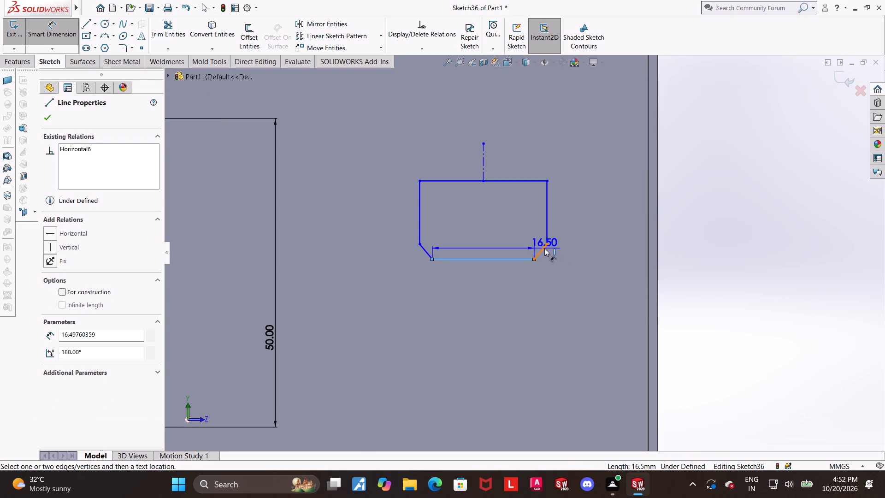
pyautogui.click(544, 248)
pyautogui.click(563, 251)
pyautogui.write('45')
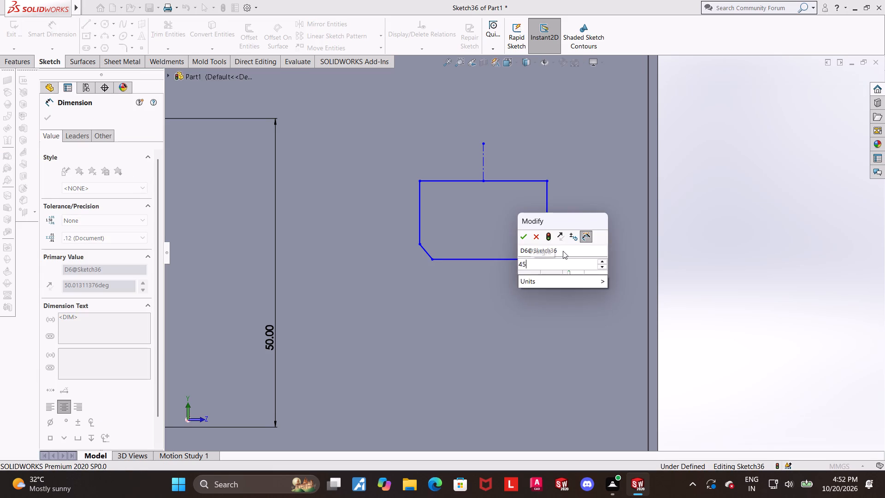
pyautogui.press('Return')
pyautogui.press('Escape')
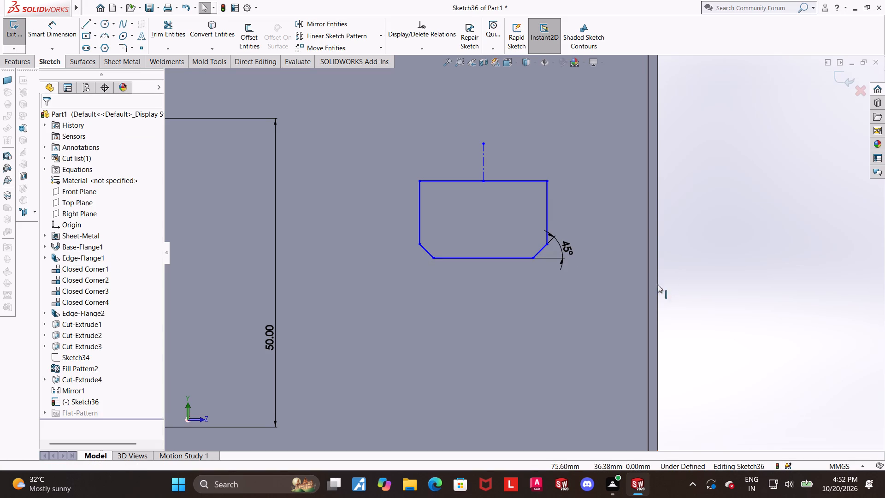
# Dimension the profile's left vertical side as 8 mm long.
pyautogui.click(66, 28)
pyautogui.click(420, 210)
pyautogui.click(386, 214)
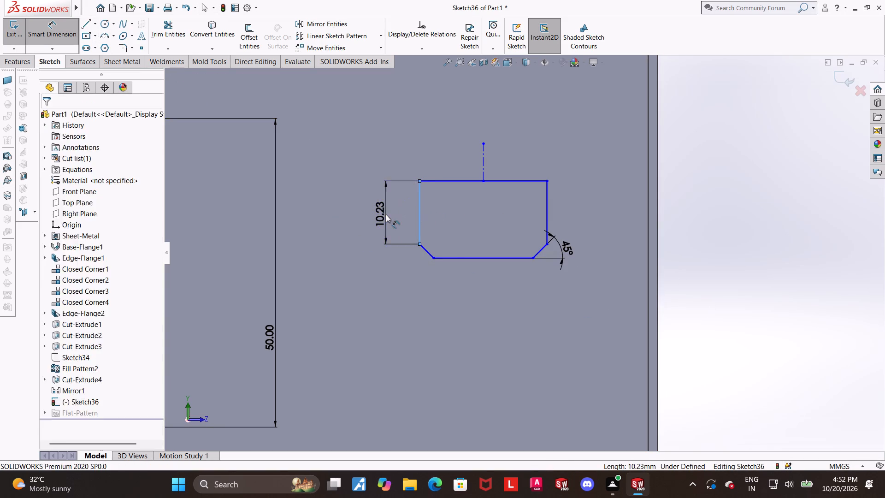
pyautogui.press('8')
pyautogui.press('Return')
pyautogui.press('Escape')
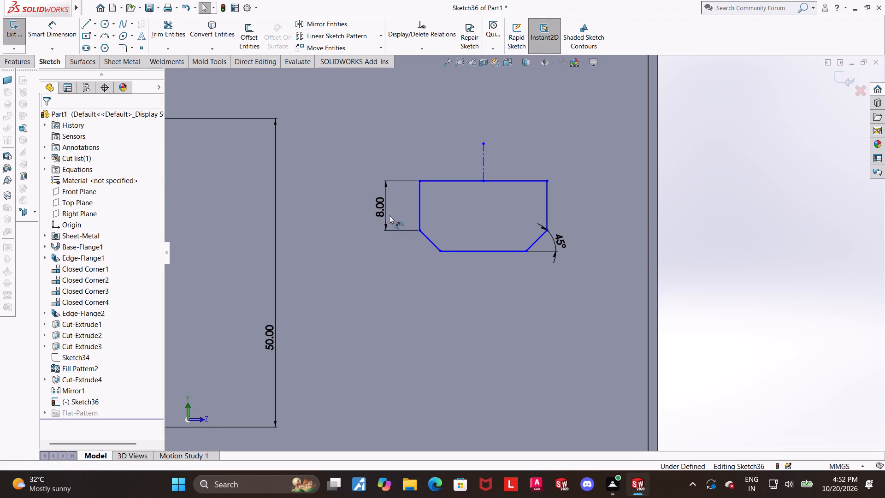
# Dimension the profile's overall height between its top and bottom edges as 12 mm.
pyautogui.click(53, 20)
pyautogui.click(459, 182)
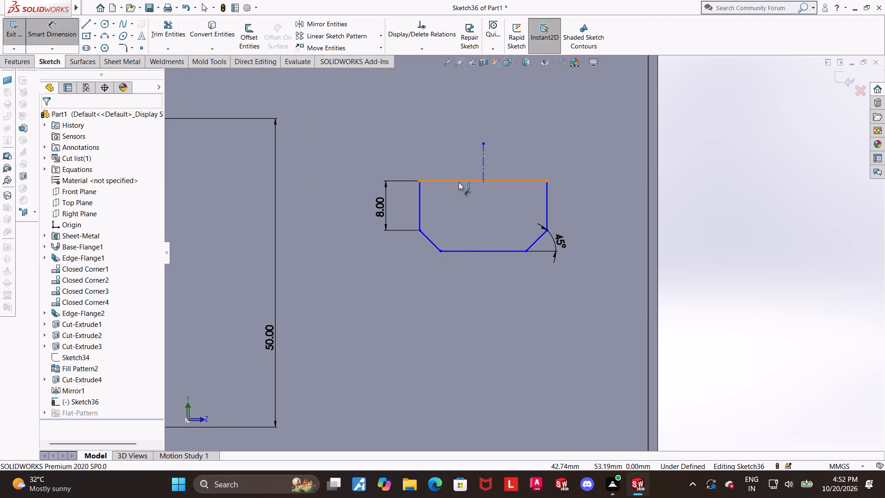
pyautogui.click(459, 249)
pyautogui.click(348, 229)
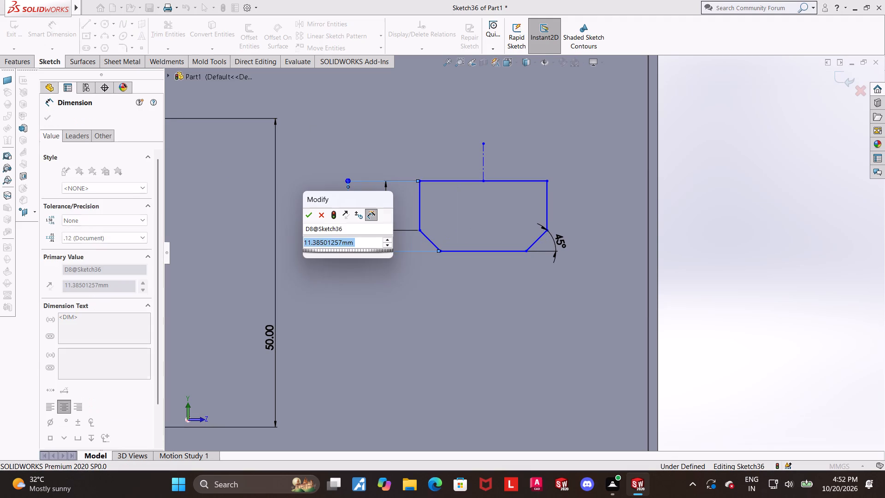
pyautogui.write('12')
pyautogui.press('Return')
pyautogui.press('Escape')
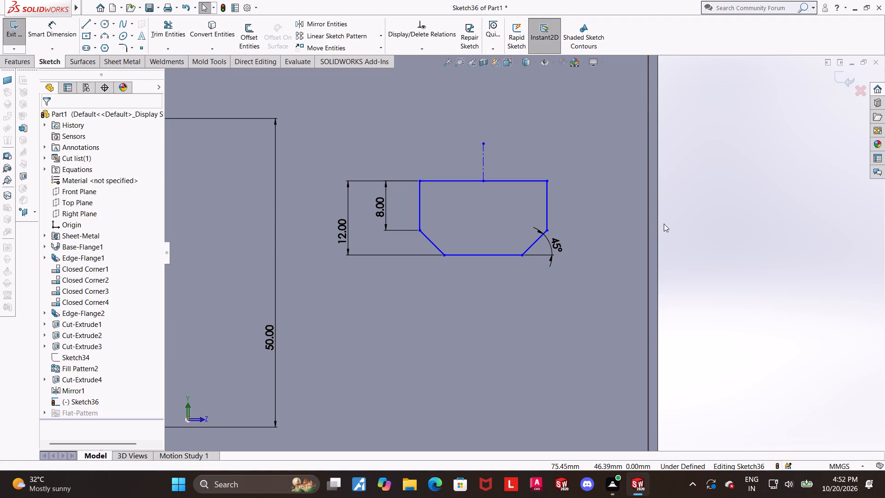
pyautogui.click(741, 225)
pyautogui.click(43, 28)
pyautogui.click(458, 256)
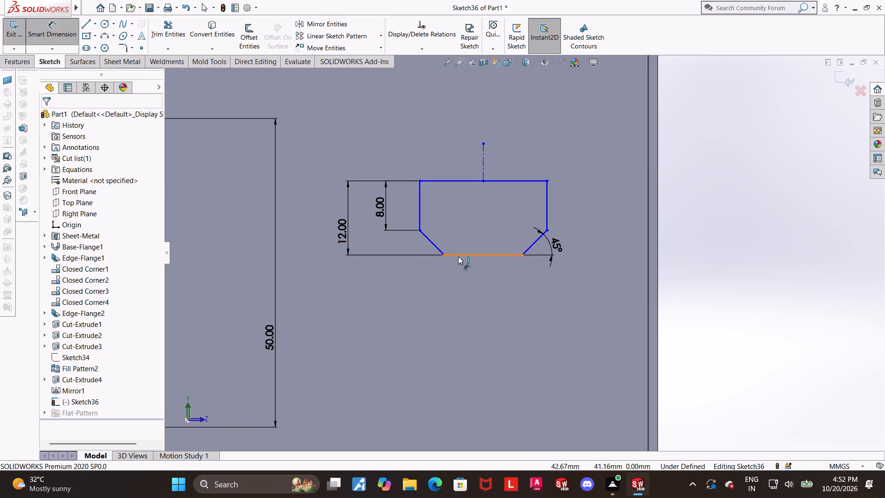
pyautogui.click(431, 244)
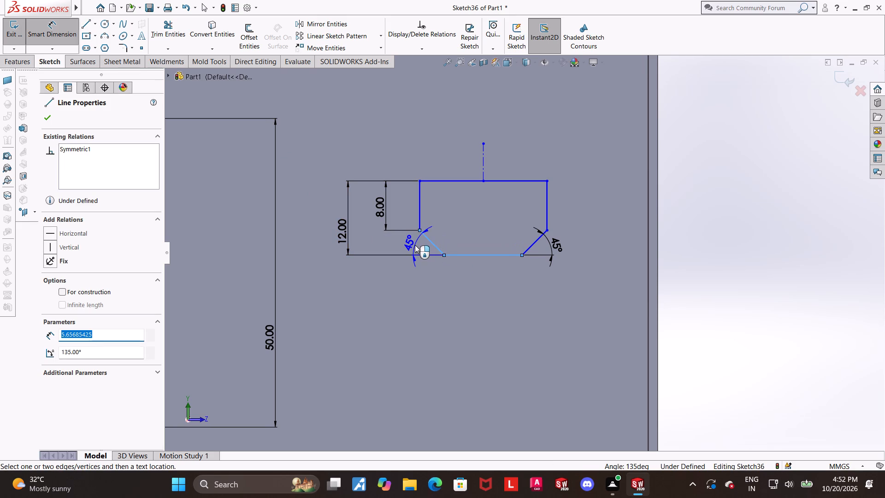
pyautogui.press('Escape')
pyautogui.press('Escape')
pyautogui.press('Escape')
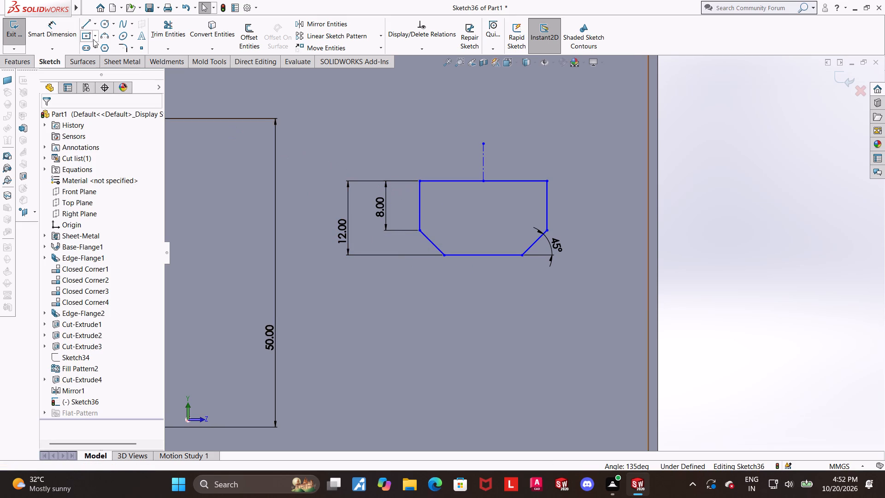
# Dimension the profile's top edge as 20 mm wide.
pyautogui.click(65, 28)
pyautogui.moveTo(450, 182); pyautogui.dragTo(450, 178)
pyautogui.click(450, 116)
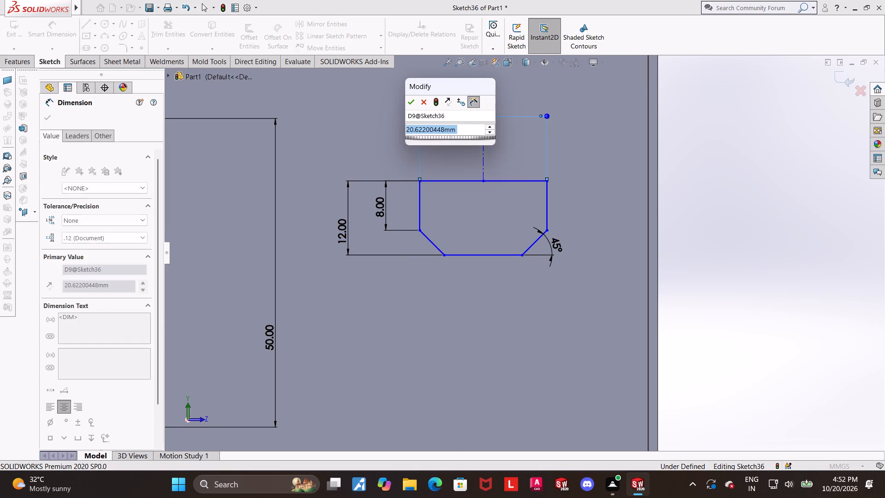
pyautogui.write('20')
pyautogui.press('Return')
pyautogui.press('Escape')
pyautogui.press('Escape')
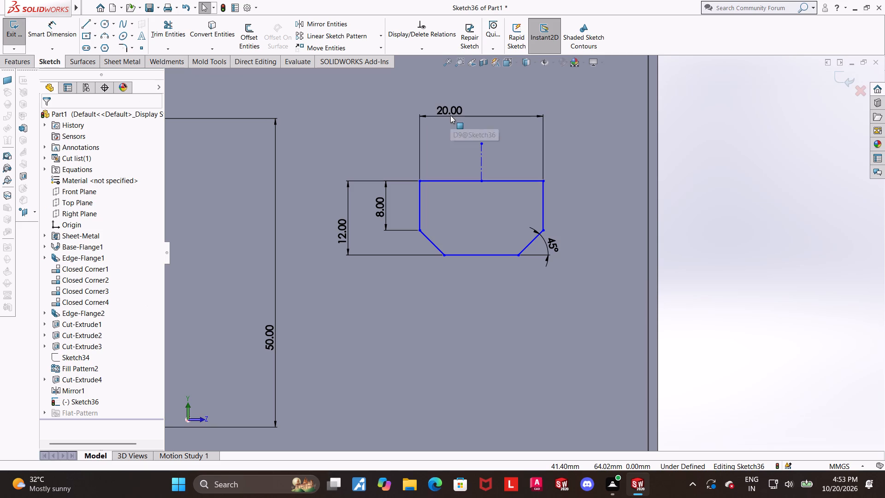
pyautogui.click(740, 166)
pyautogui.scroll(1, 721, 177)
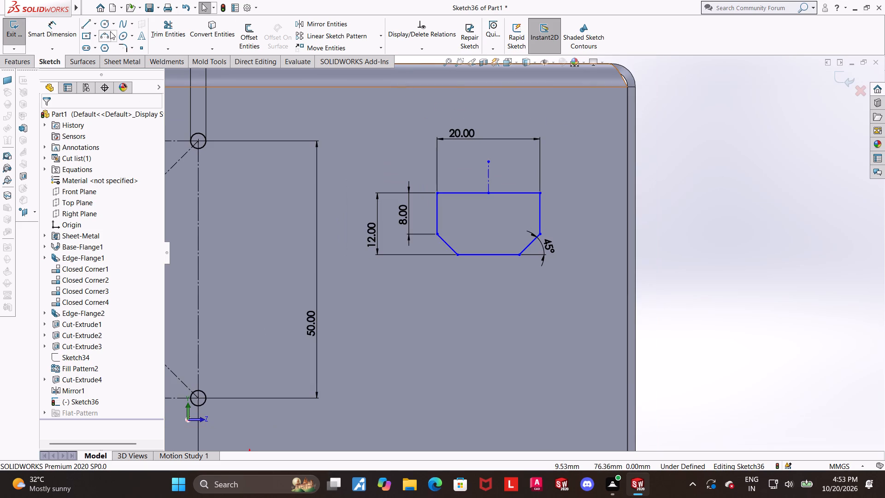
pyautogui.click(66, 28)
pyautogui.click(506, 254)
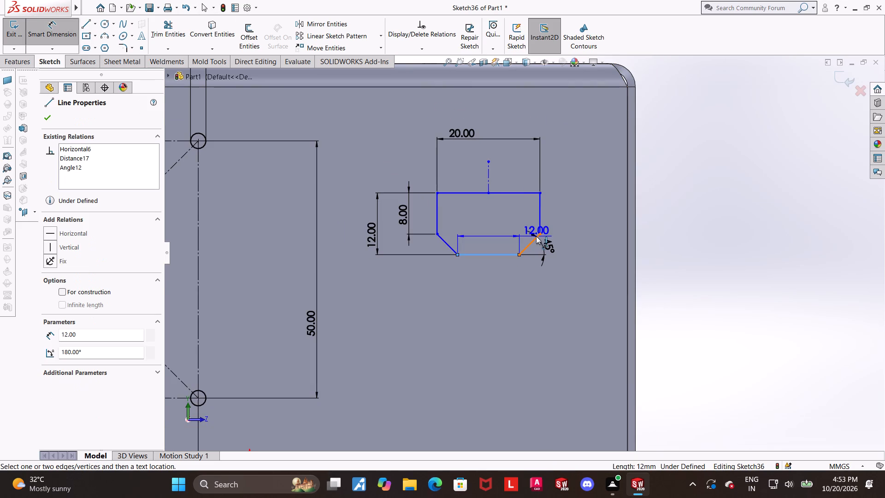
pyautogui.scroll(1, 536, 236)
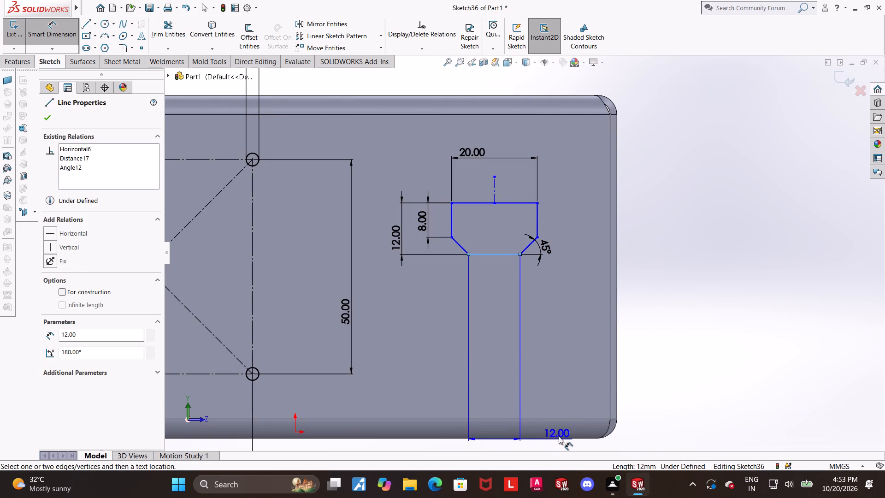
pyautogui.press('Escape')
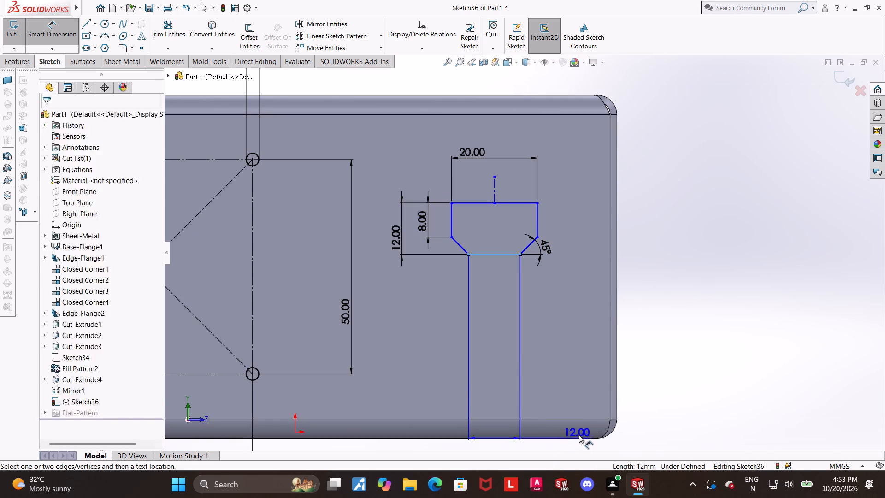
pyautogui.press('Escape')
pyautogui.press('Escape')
# Dimension the profile's top edge 43.5 mm above the wall's bottom edge.
pyautogui.click(43, 40)
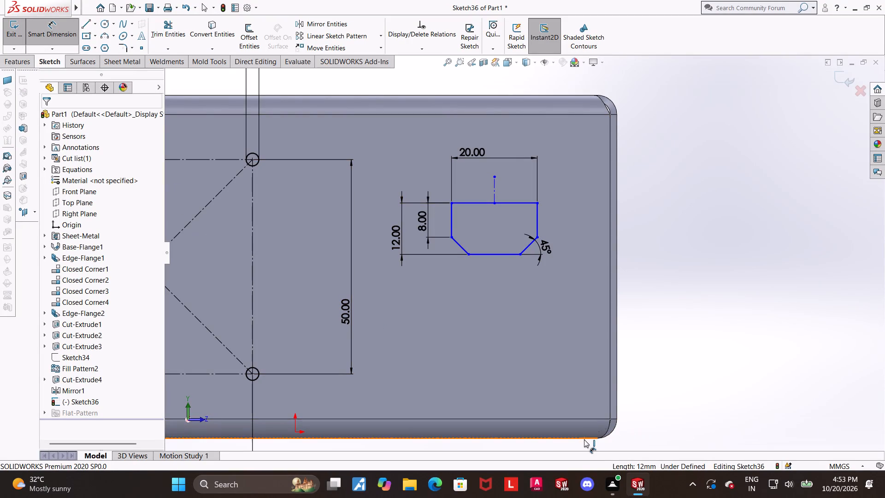
pyautogui.click(584, 439)
pyautogui.click(519, 203)
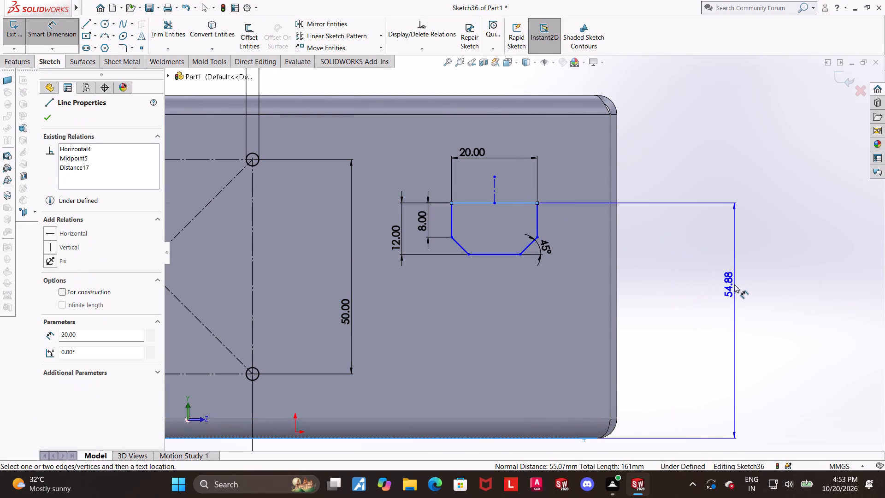
pyautogui.click(734, 285)
pyautogui.write('43.5')
pyautogui.press('Return')
pyautogui.press('Escape')
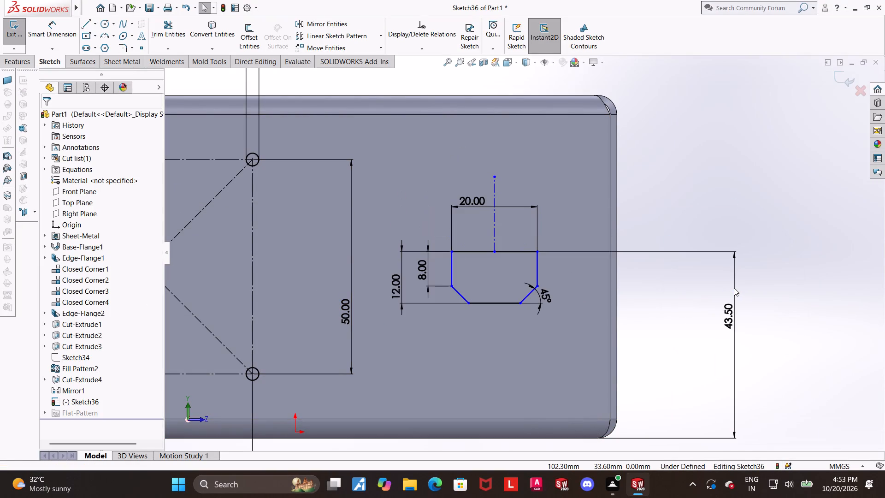
# Dimension the midpoint of the profile's top edge 40 mm from the wall's right edge.
pyautogui.click(45, 29)
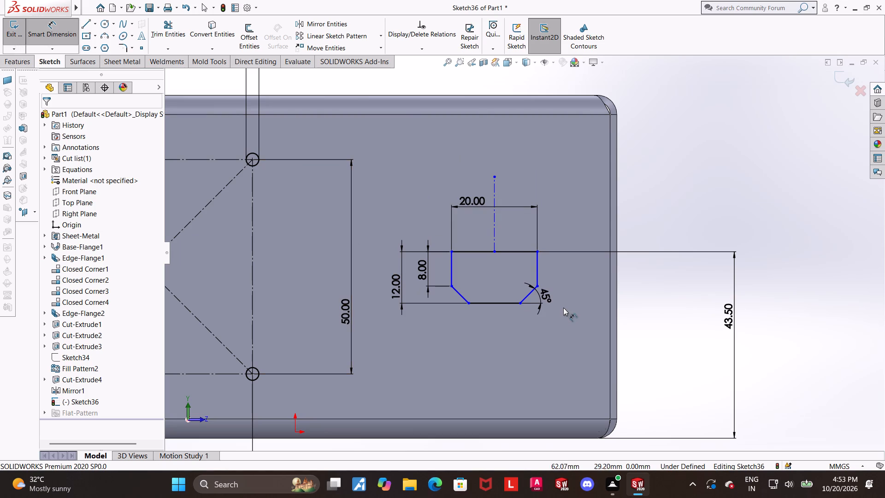
pyautogui.click(494, 253)
pyautogui.scroll(1, 670, 289)
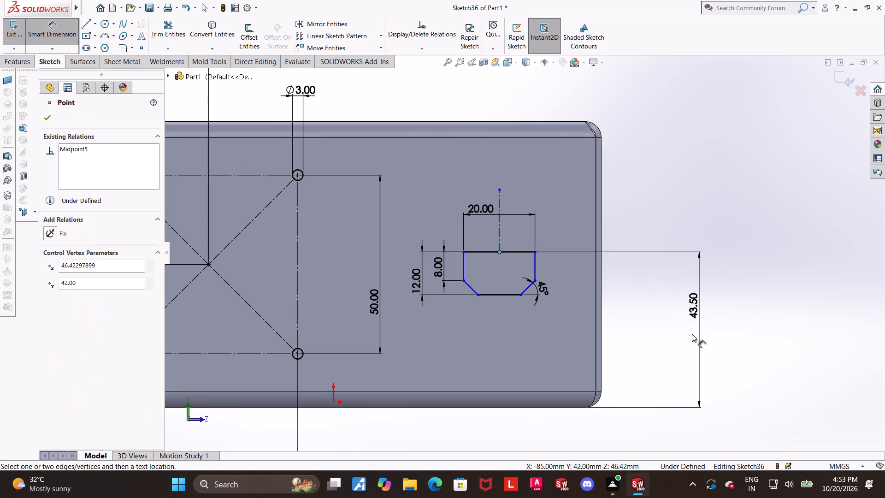
pyautogui.click(602, 323)
pyautogui.scroll(-1, 602, 323)
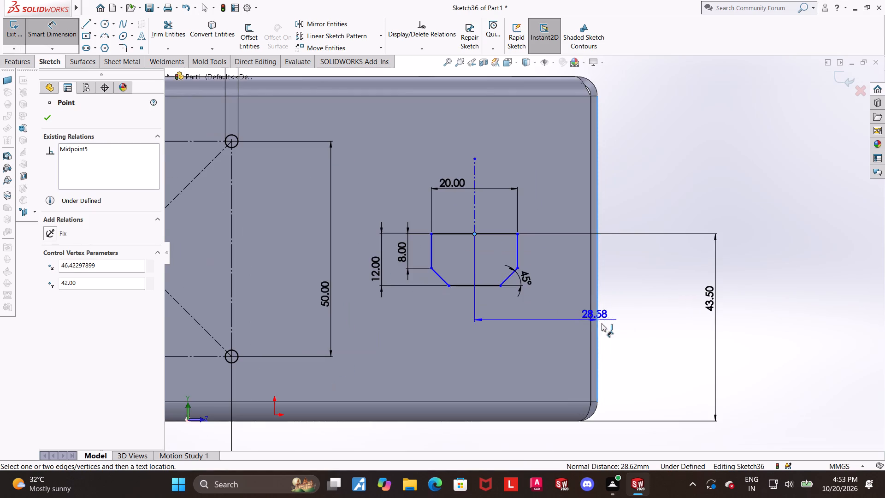
pyautogui.scroll(2, 581, 421)
pyautogui.click(549, 400)
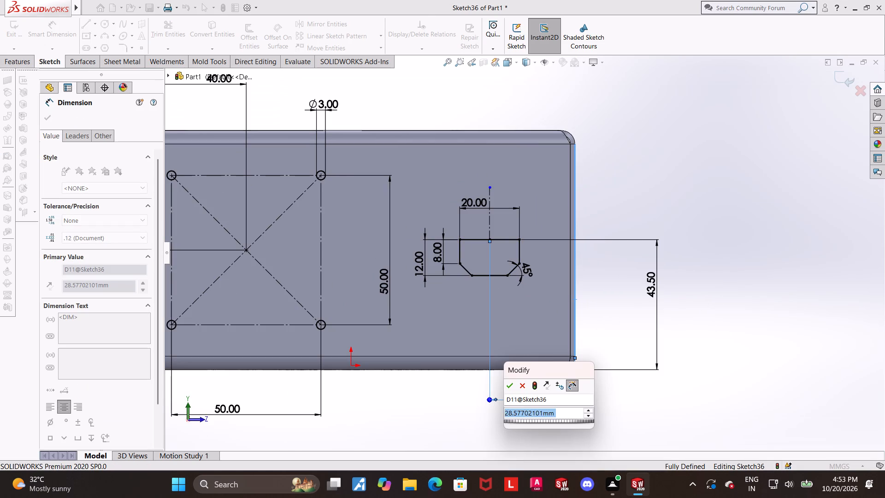
pyautogui.write('40')
pyautogui.press('Return')
pyautogui.press('Escape')
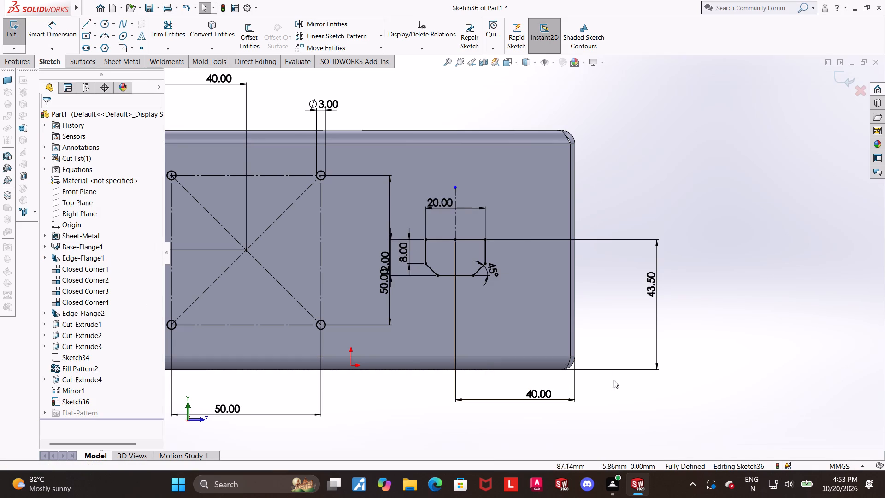
# Move the profile's 12 mm height dimension and the hole pattern's 50 mm vertical dimension apart so they do not overlap.
pyautogui.scroll(1, 645, 348)
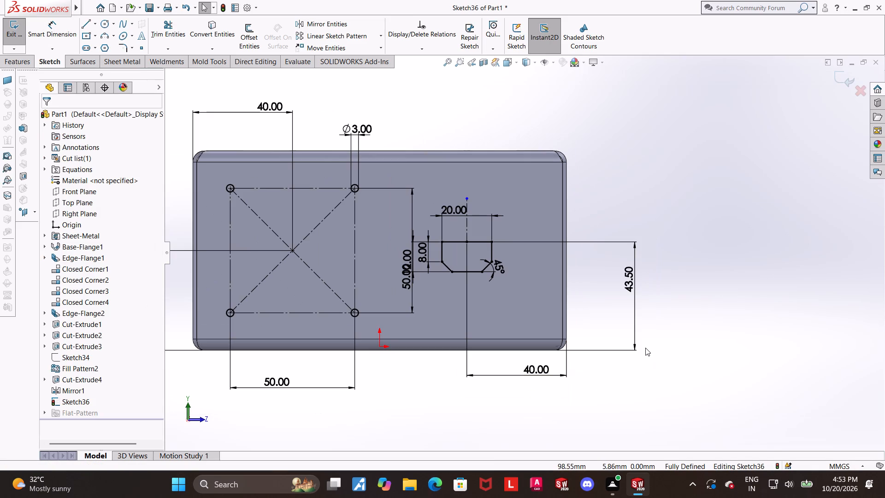
pyautogui.scroll(1, 645, 348)
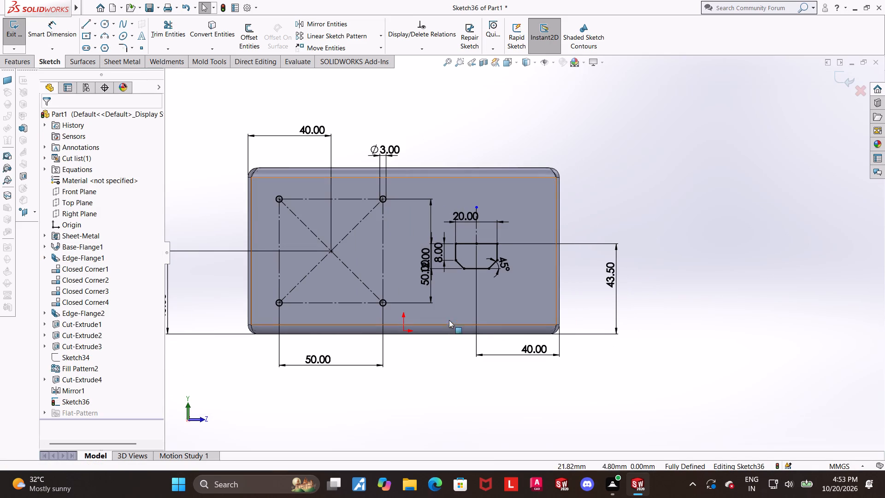
pyautogui.scroll(-2, 448, 246)
pyautogui.scroll(1, 487, 212)
pyautogui.scroll(-2, 487, 212)
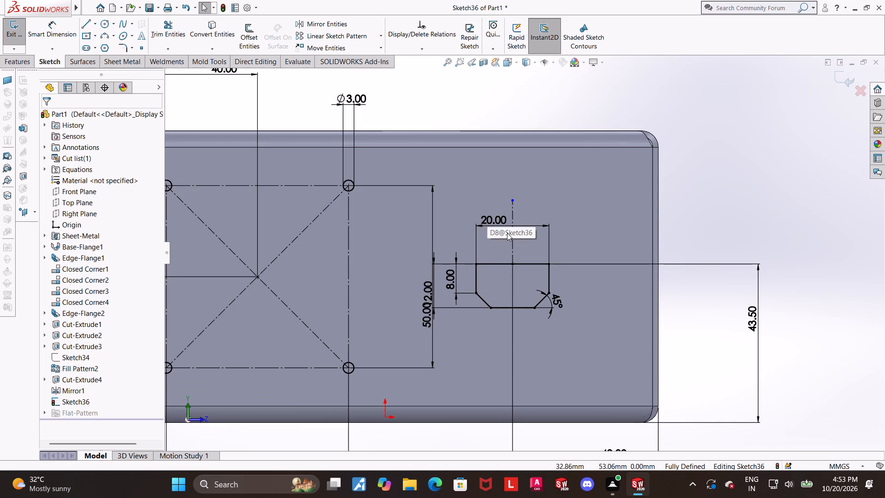
pyautogui.scroll(-1, 507, 237)
pyautogui.scroll(-2, 523, 318)
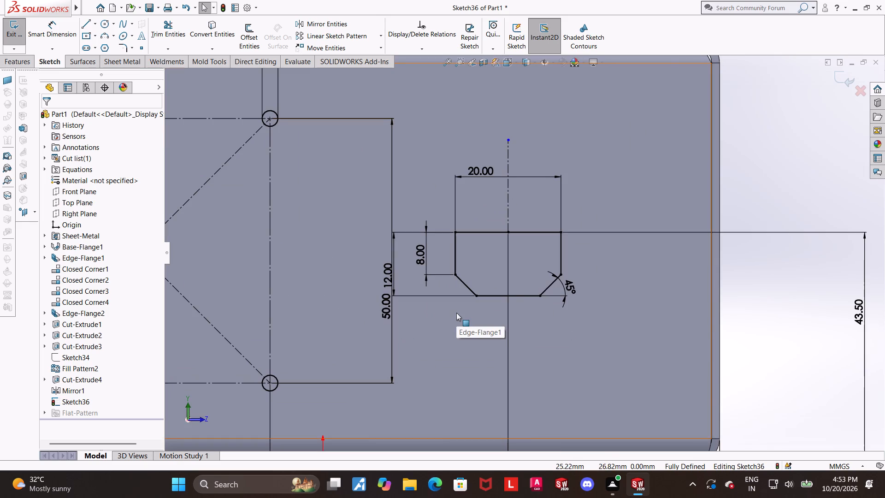
pyautogui.moveTo(390, 267); pyautogui.dragTo(400, 267)
pyautogui.press('Escape')
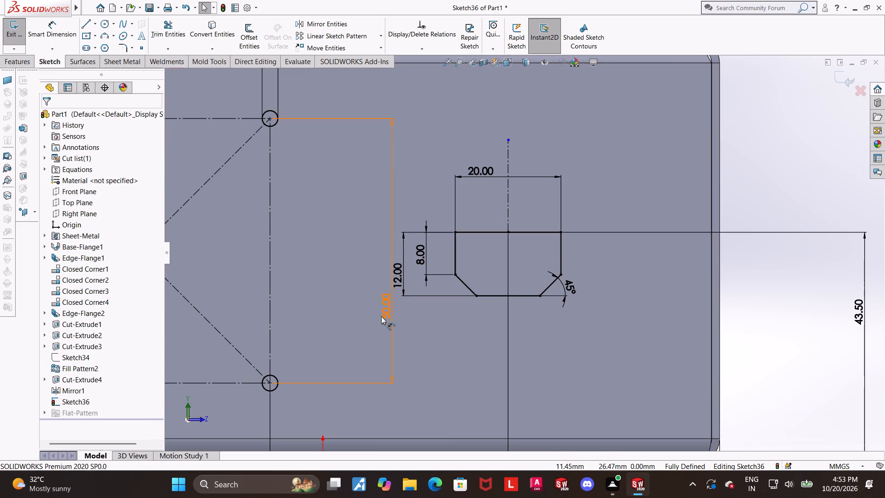
pyautogui.moveTo(383, 315); pyautogui.dragTo(361, 309)
pyautogui.scroll(3, 408, 328)
pyautogui.press('Escape')
pyautogui.click(750, 426)
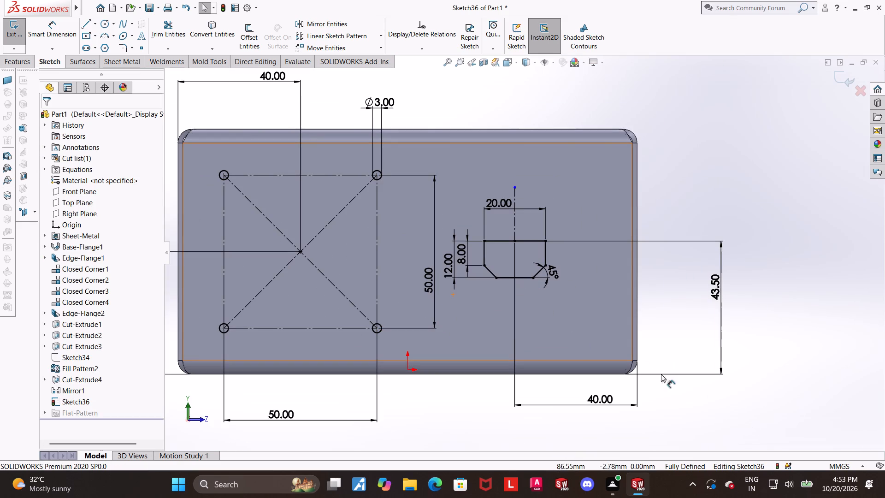
# Delete the 43.5 mm dimension between the profile's top edge and the wall's bottom edge.
pyautogui.scroll(-1, 545, 277)
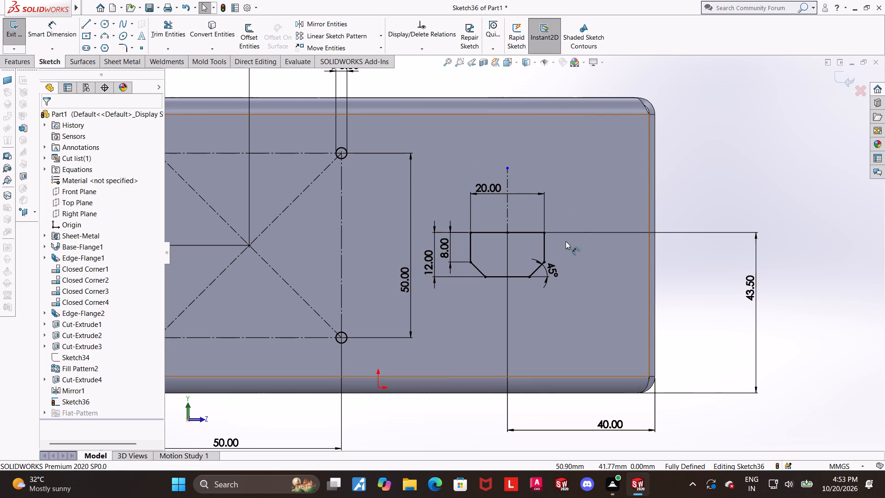
pyautogui.scroll(1, 570, 277)
pyautogui.scroll(-2, 548, 253)
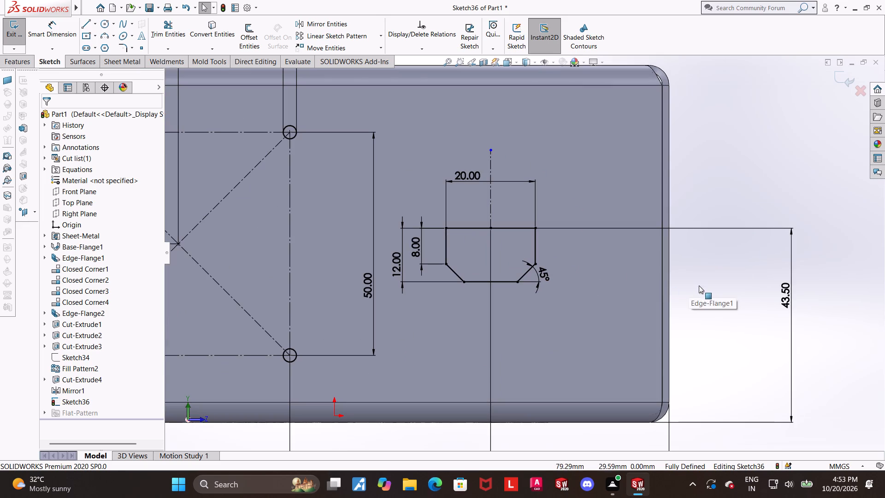
pyautogui.rightClick(785, 300)
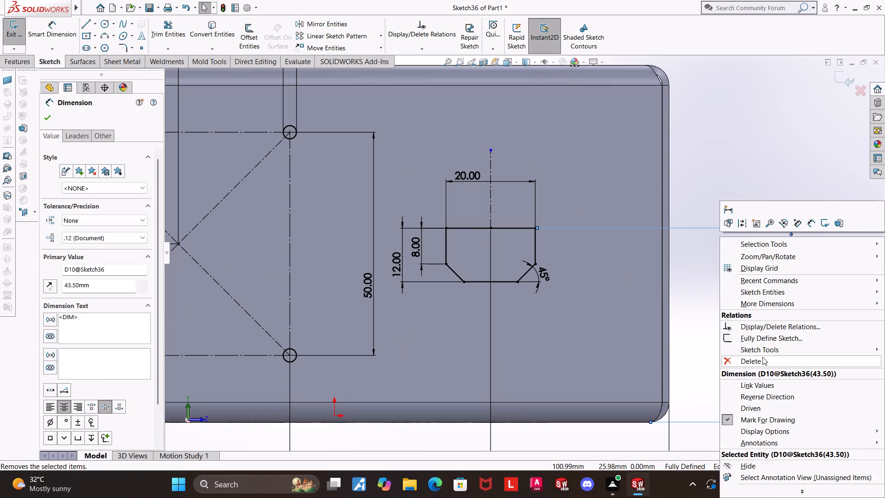
pyautogui.click(762, 357)
pyautogui.scroll(1, 733, 346)
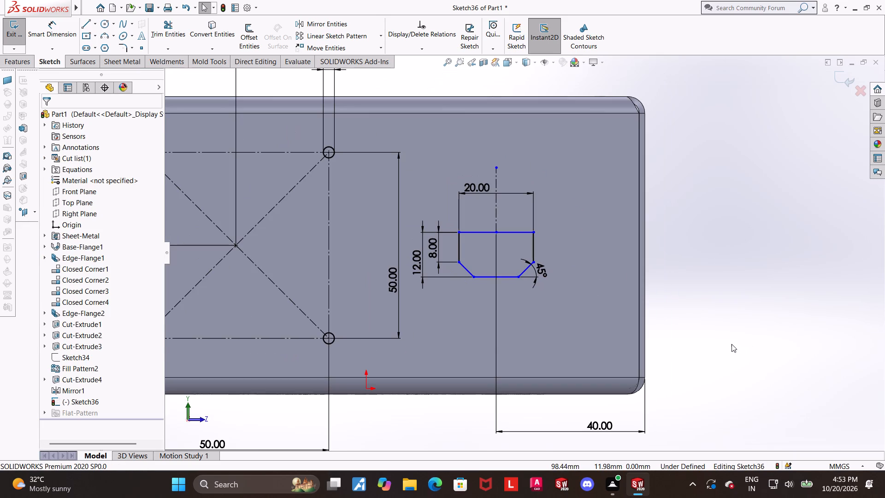
# Dimension the profile's bottom edge 43.5 mm above the wall's bottom edge.
pyautogui.click(54, 37)
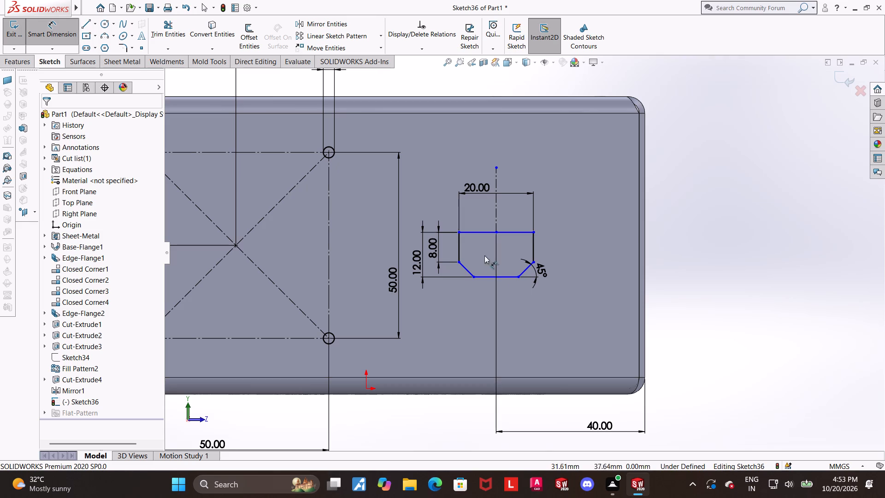
pyautogui.click(498, 278)
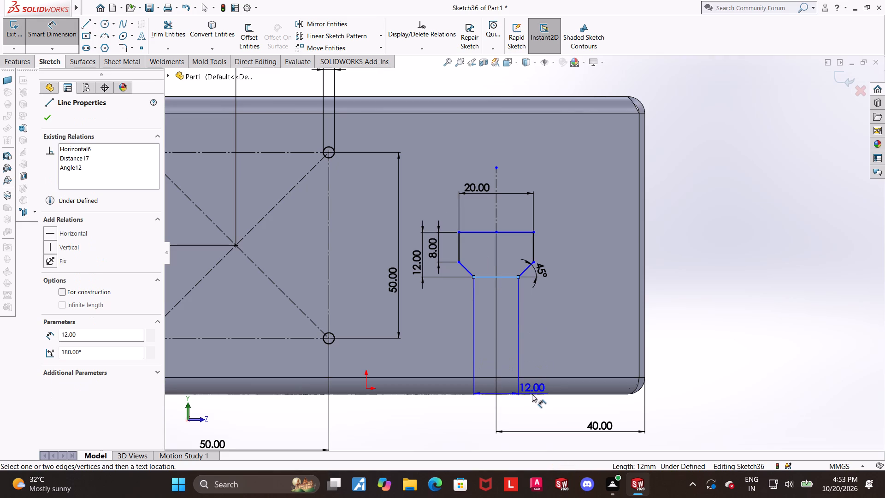
pyautogui.click(570, 395)
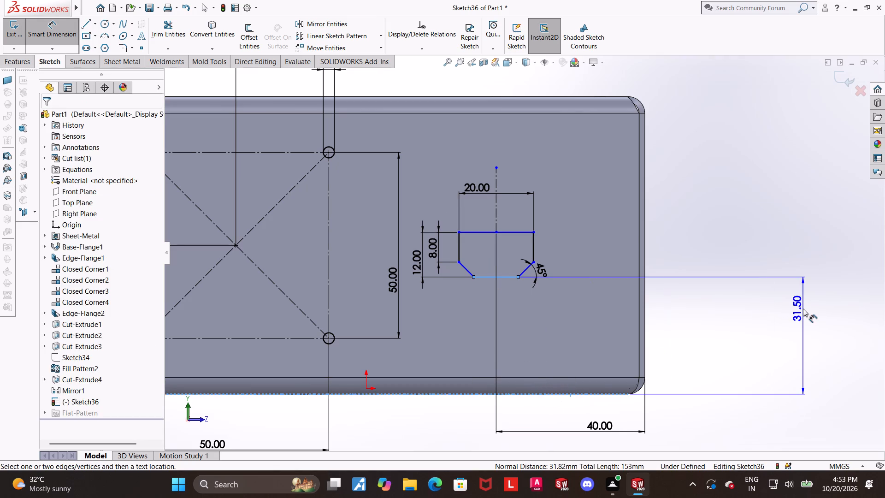
pyautogui.click(803, 308)
pyautogui.press('5')
pyautogui.press('BackSpace')
pyautogui.write('43.5')
pyautogui.press('Return')
pyautogui.press('Escape')
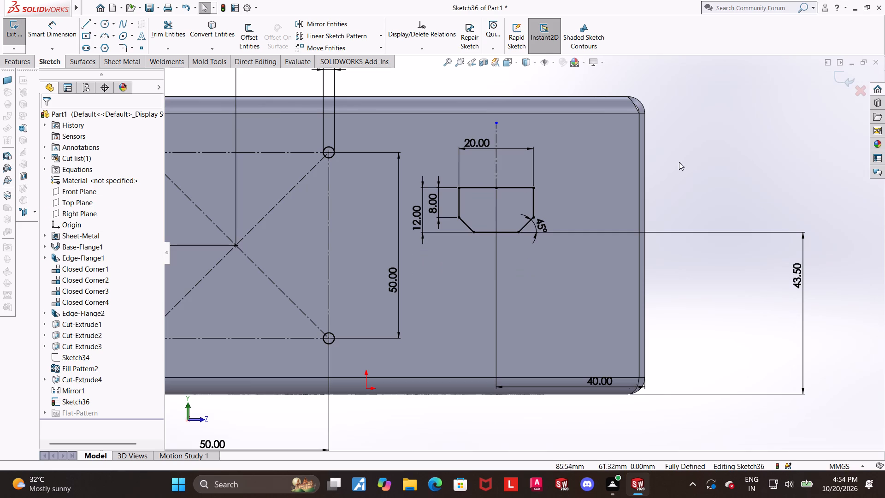
pyautogui.click(760, 161)
# Finish the sketch and cut-extrude the four holes and the chamfered-corner profile through the wall, linked to the sheet thickness.
pyautogui.scroll(1, 645, 225)
pyautogui.scroll(-1, 482, 190)
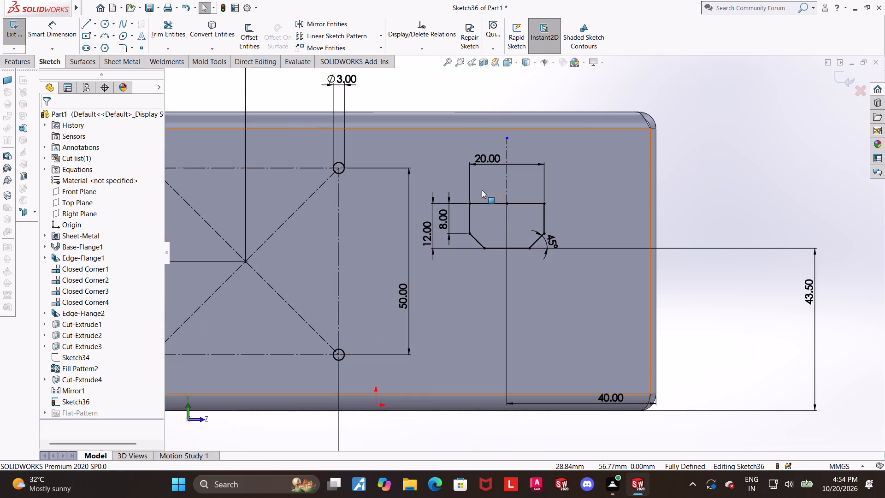
pyautogui.scroll(1, 546, 258)
pyautogui.scroll(-1, 635, 266)
pyautogui.scroll(1, 708, 292)
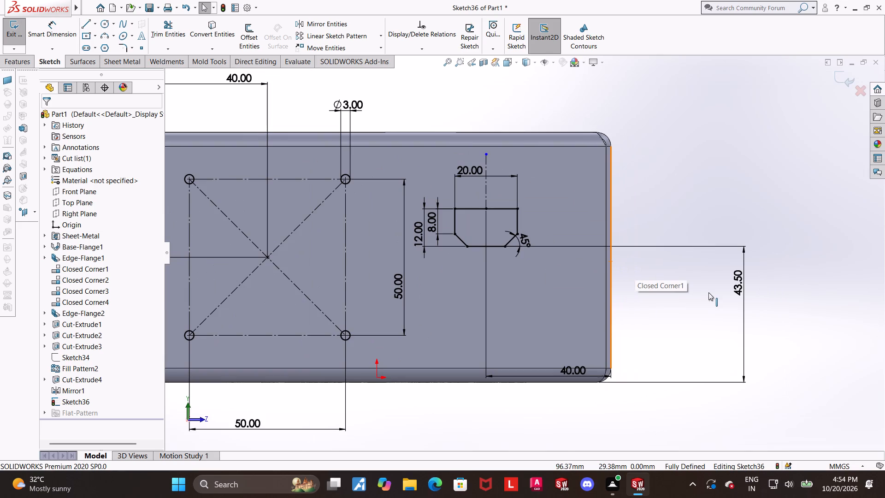
pyautogui.click(702, 227)
pyautogui.scroll(3, 634, 255)
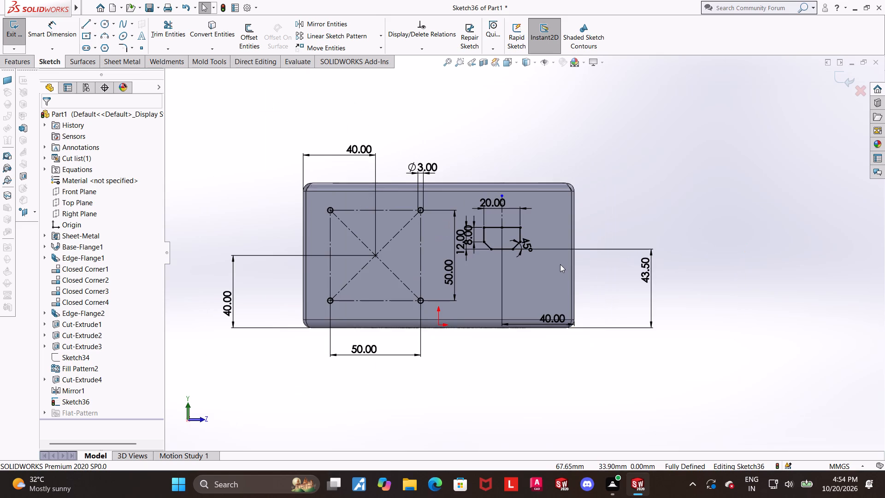
pyautogui.click(846, 75)
pyautogui.moveTo(582, 224); pyautogui.dragTo(605, 241, button='middle')
pyautogui.scroll(1, 605, 241)
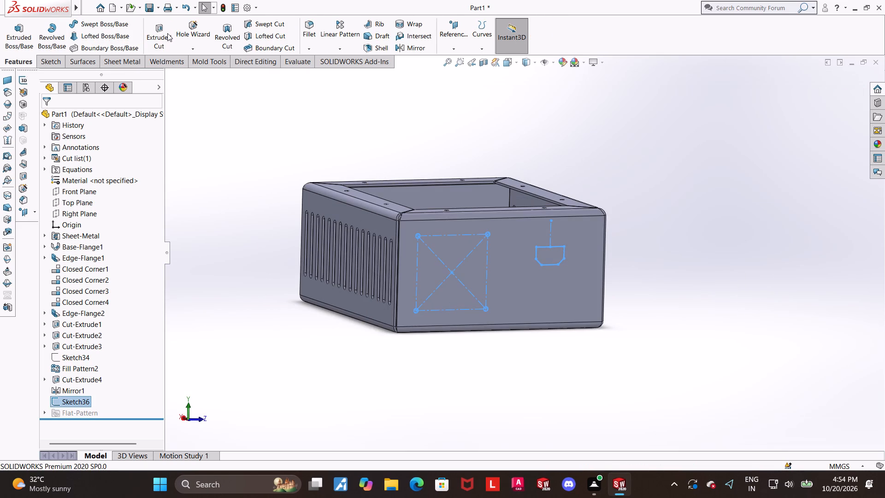
pyautogui.click(167, 33)
pyautogui.moveTo(305, 247); pyautogui.dragTo(312, 260, button='middle')
pyautogui.click(46, 120)
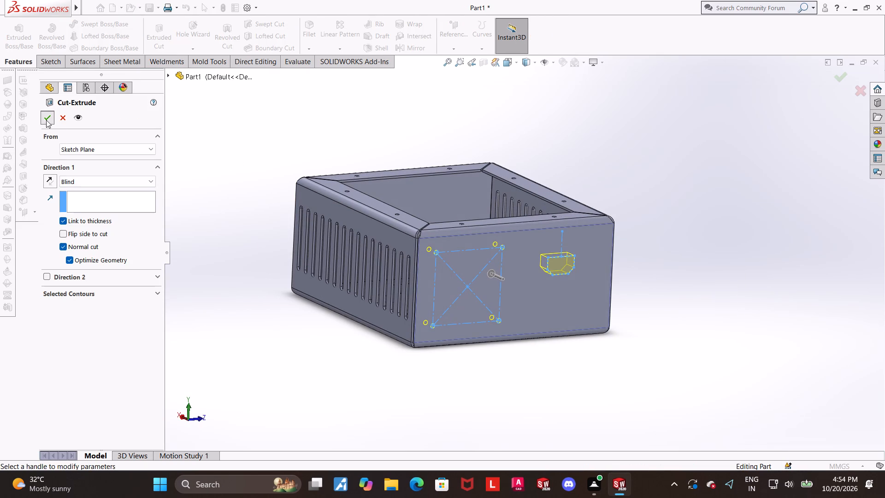
pyautogui.click(745, 263)
# Start a new sketch on the outer face of the wall with the four holes and chamfered-corner cutout.
pyautogui.moveTo(652, 283); pyautogui.dragTo(646, 284, button='middle')
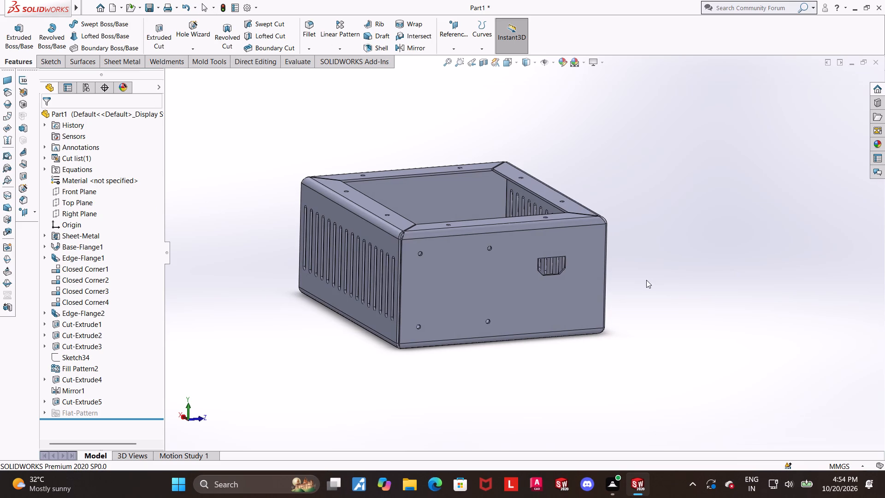
pyautogui.scroll(2, 591, 251)
pyautogui.scroll(-1, 362, 233)
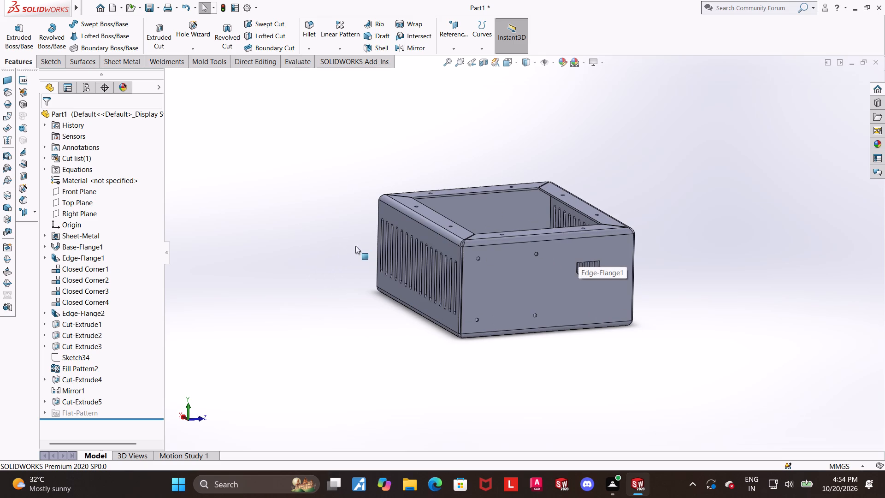
pyautogui.click(538, 288)
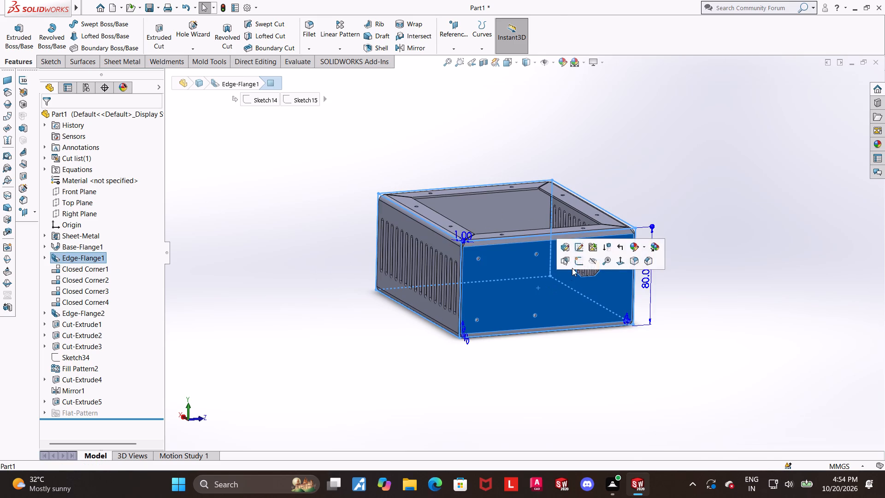
pyautogui.click(574, 267)
pyautogui.click(94, 426)
pyautogui.click(114, 413)
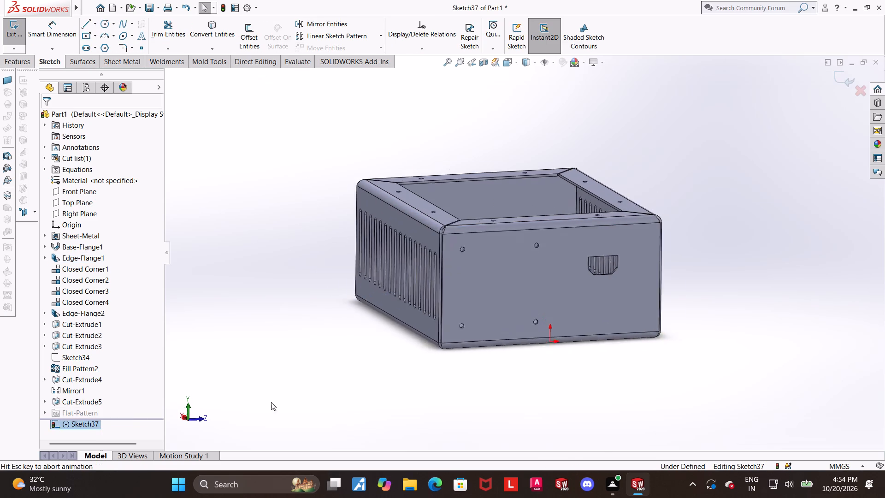
pyautogui.scroll(1, 404, 348)
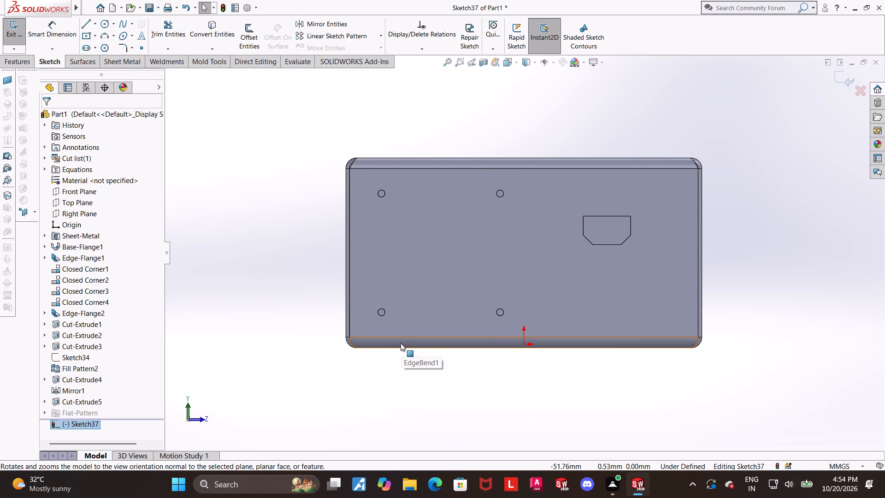
pyautogui.scroll(1, 401, 343)
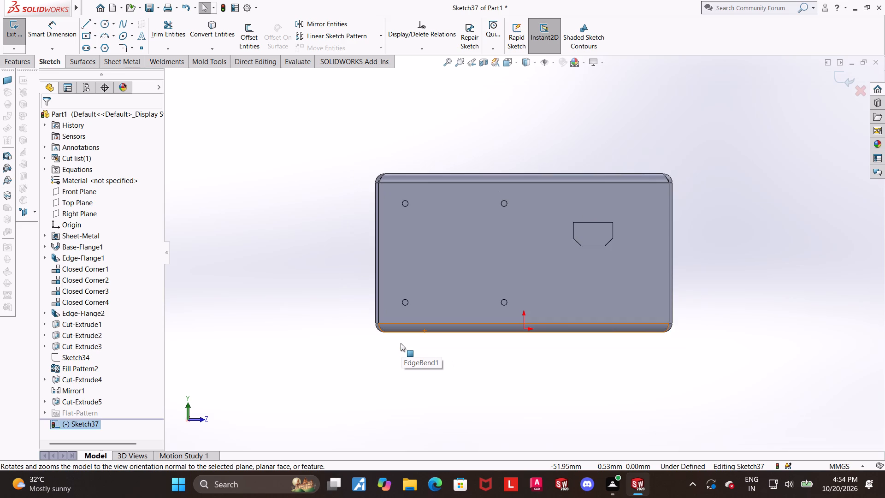
pyautogui.scroll(-1, 401, 343)
pyautogui.scroll(-2, 614, 142)
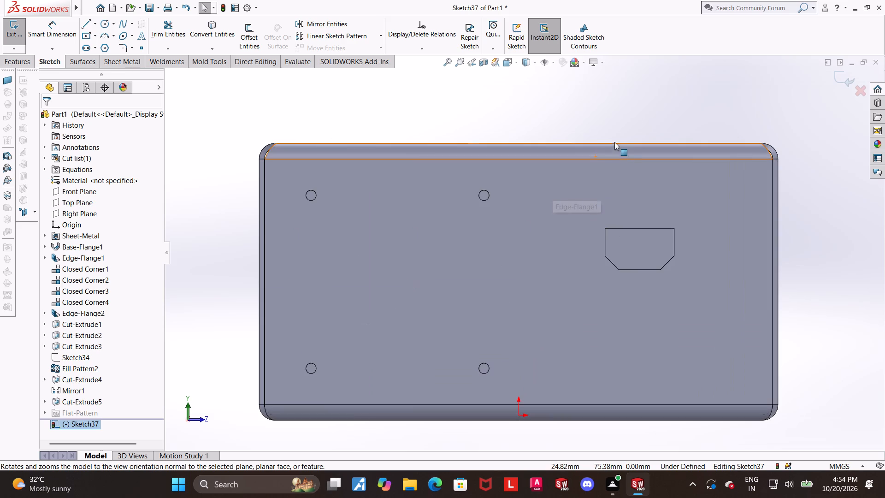
# Sketch a circle of about 10.8 mm radius near the middle of the four-hole pattern.
pyautogui.click(104, 26)
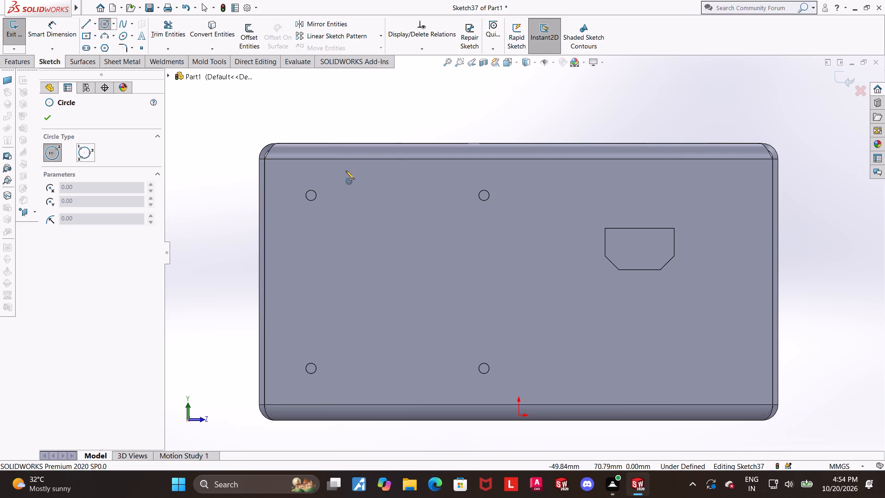
pyautogui.click(395, 284)
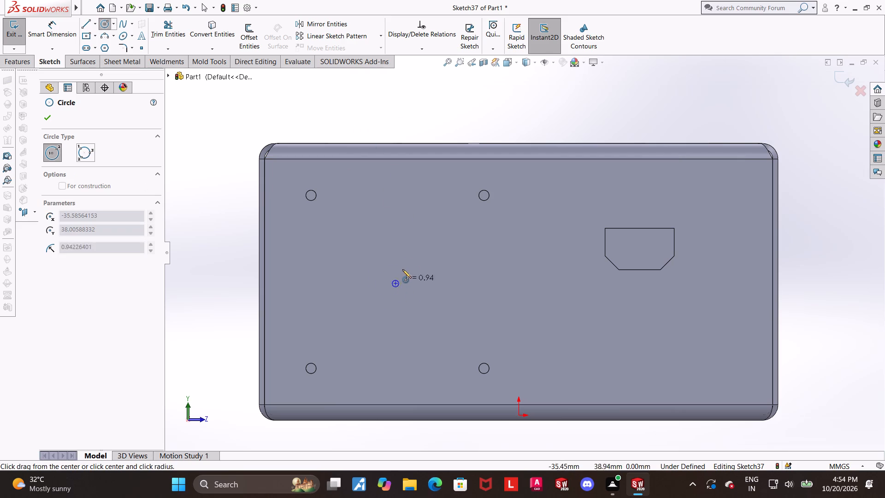
pyautogui.click(416, 252)
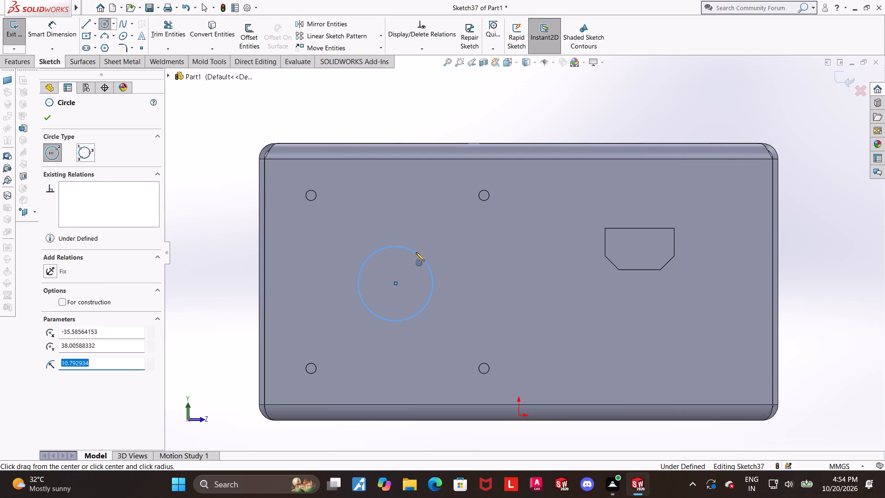
pyautogui.press('Escape')
# Dimension the circle inside the four-hole pattern to a 20 mm diameter.
pyautogui.click(54, 34)
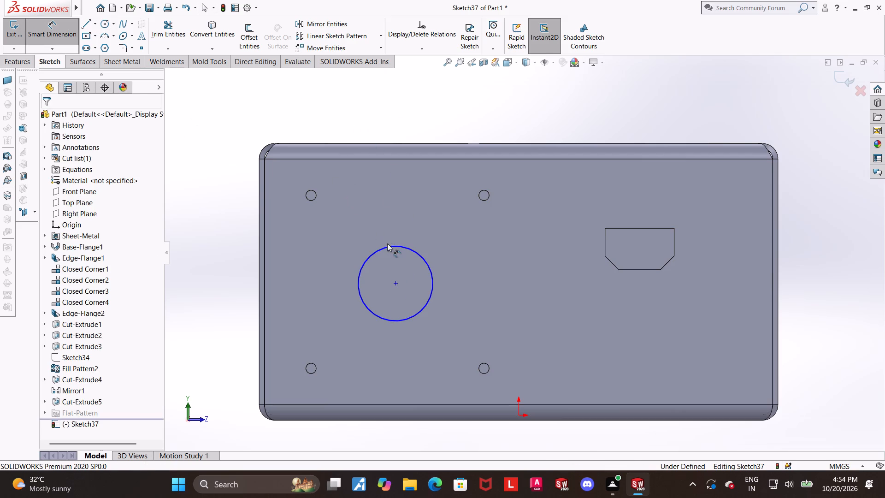
pyautogui.click(388, 247)
pyautogui.click(389, 219)
pyautogui.write('20')
pyautogui.press('Return')
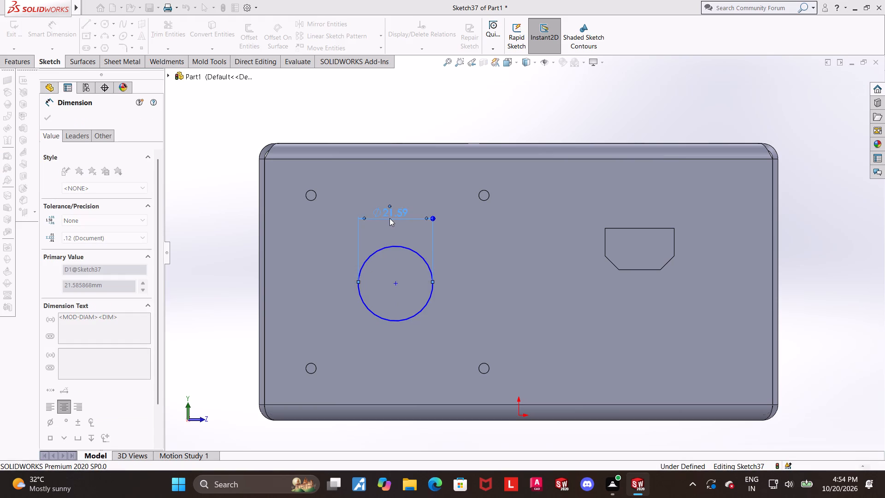
pyautogui.press('Escape')
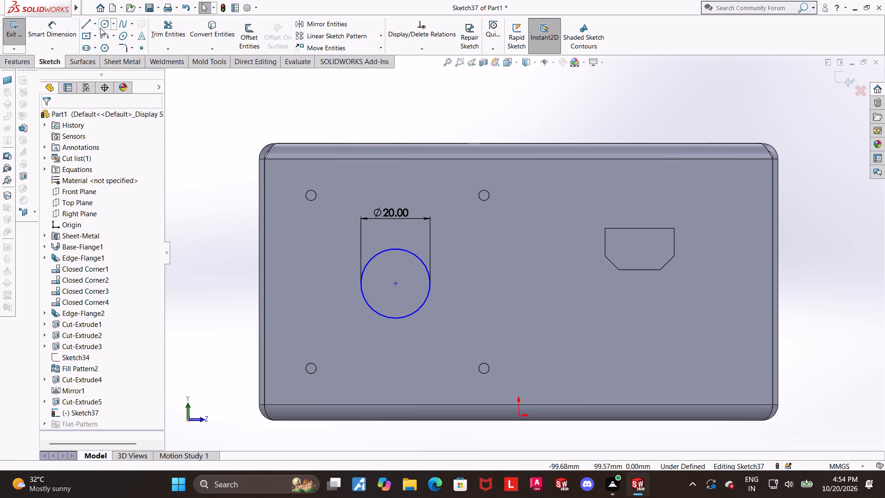
# Sketch a larger concentric circle about 65 mm in diameter around the 20 mm circle.
pyautogui.click(100, 28)
pyautogui.click(396, 281)
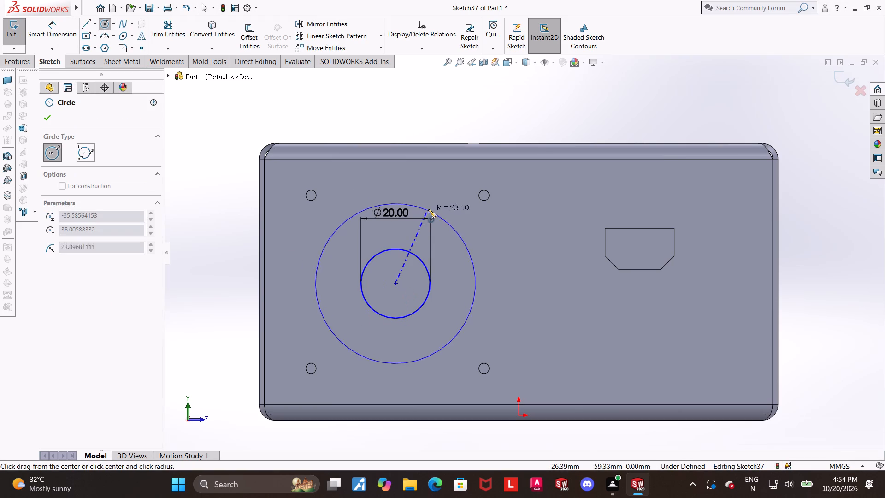
pyautogui.click(438, 180)
pyautogui.press('Escape')
pyautogui.press('Escape')
# Dimension the outer concentric circle to a 40 mm diameter.
pyautogui.click(59, 25)
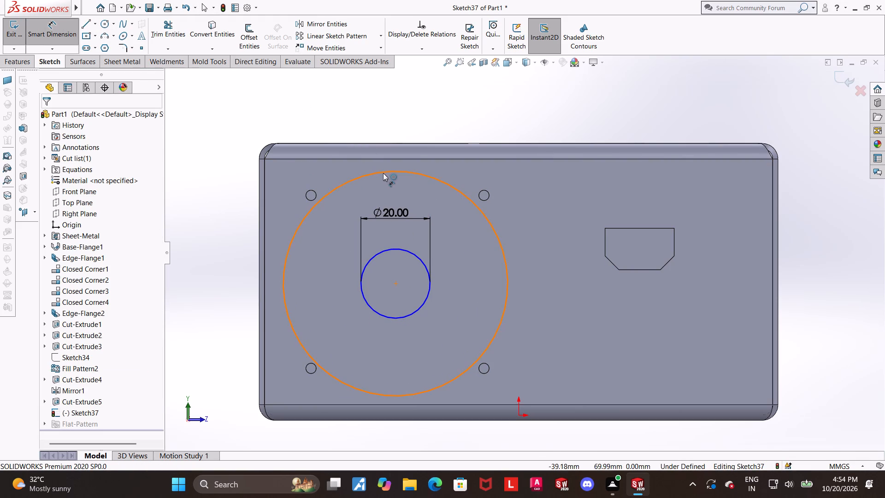
pyautogui.click(384, 173)
pyautogui.click(391, 123)
pyautogui.write('40')
pyautogui.press('Return')
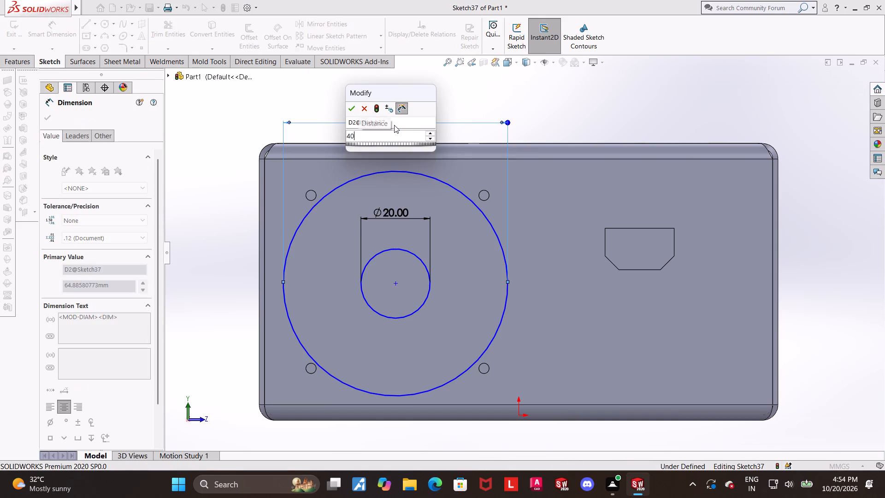
pyautogui.press('Escape')
pyautogui.press('Escape')
pyautogui.click(213, 213)
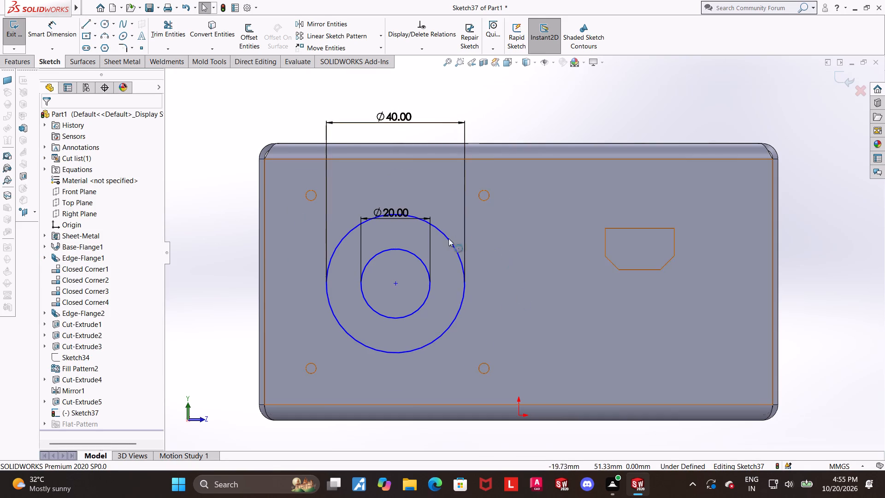
# Convert both concentric circles to construction geometry.
pyautogui.keyDown('ctrl'); pyautogui.click(448, 237); pyautogui.keyUp('ctrl')
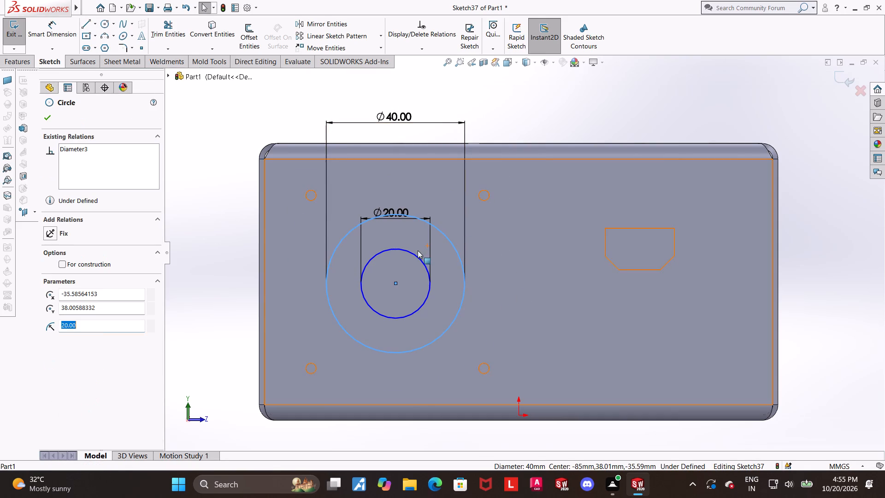
pyautogui.keyDown('ctrl'); pyautogui.click(415, 253); pyautogui.keyUp('ctrl')
pyautogui.click(460, 230)
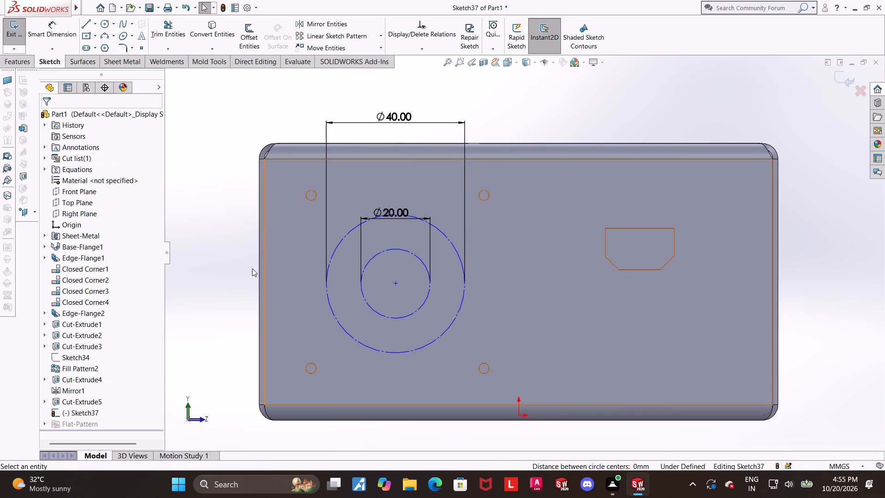
pyautogui.click(242, 265)
# Move the 20 mm diameter dimension up, clear of the outer circle.
pyautogui.scroll(1, 282, 274)
pyautogui.scroll(-1, 442, 295)
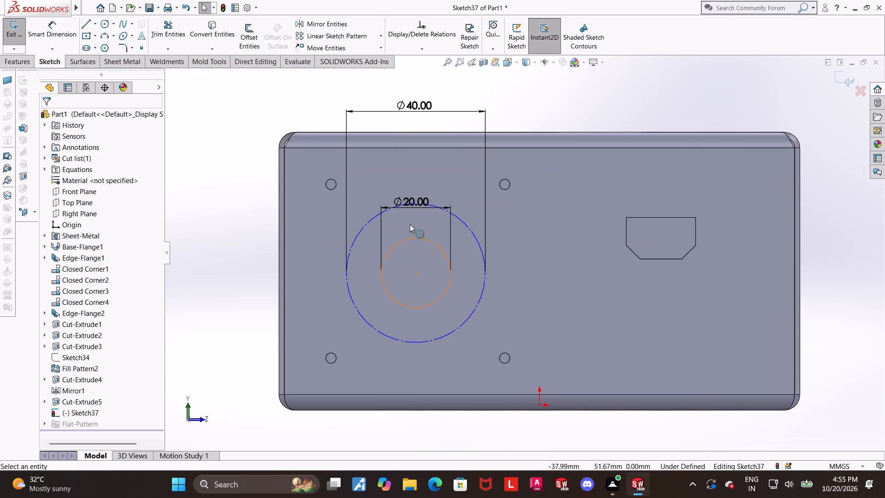
pyautogui.moveTo(410, 206); pyautogui.dragTo(407, 157)
pyautogui.press('Escape')
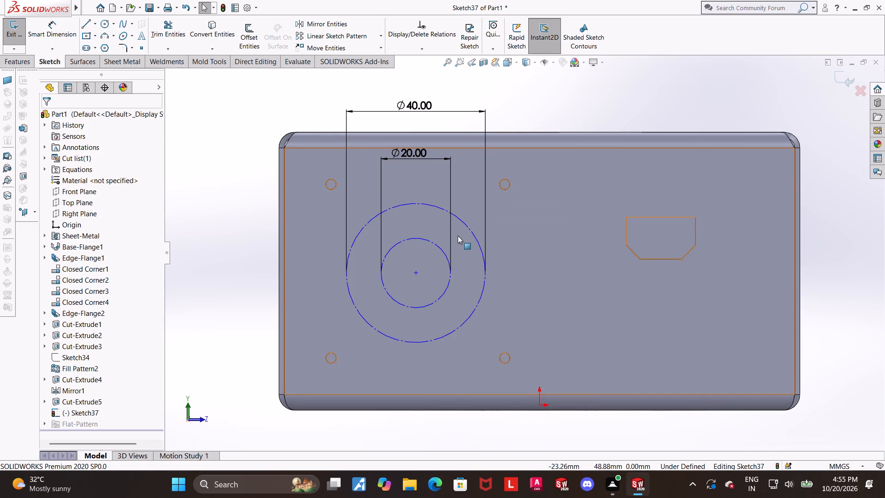
# Sketch a horizontal centerline about 48 mm long from the circles' centre outward past the wall's near side edge.
pyautogui.scroll(-1, 458, 236)
pyautogui.scroll(1, 452, 273)
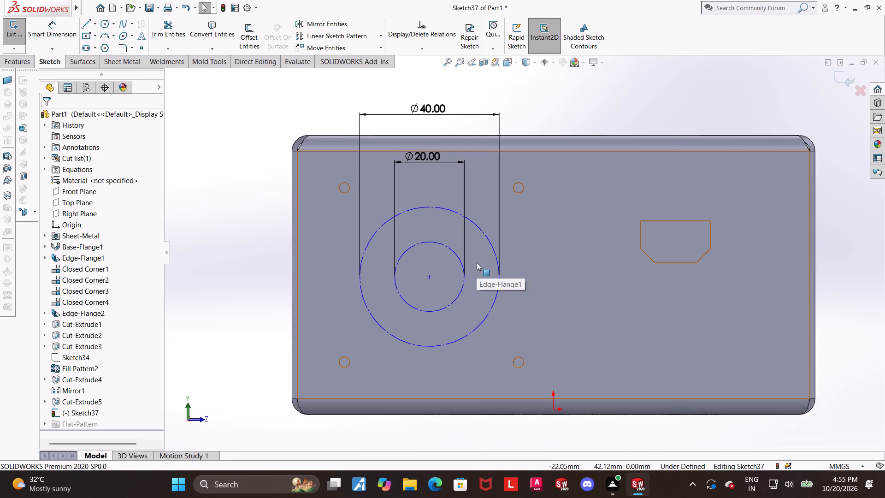
pyautogui.scroll(-2, 451, 276)
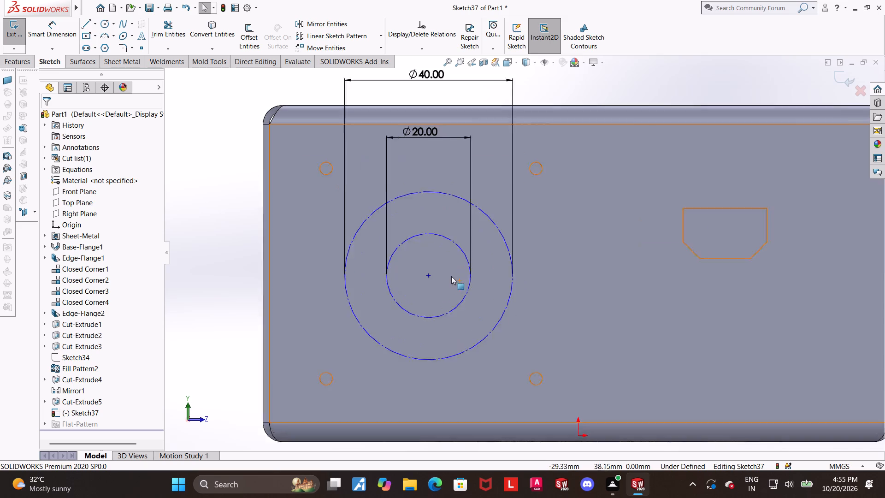
pyautogui.click(96, 24)
pyautogui.click(97, 52)
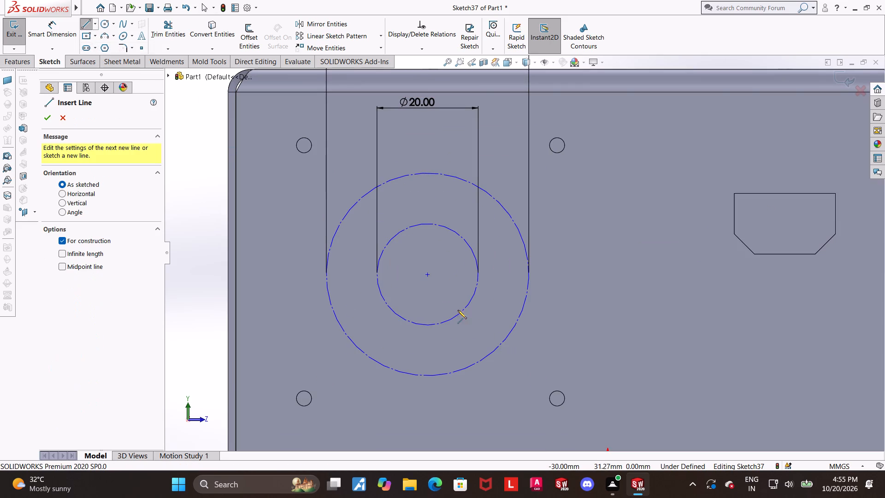
pyautogui.click(425, 275)
pyautogui.scroll(2, 425, 275)
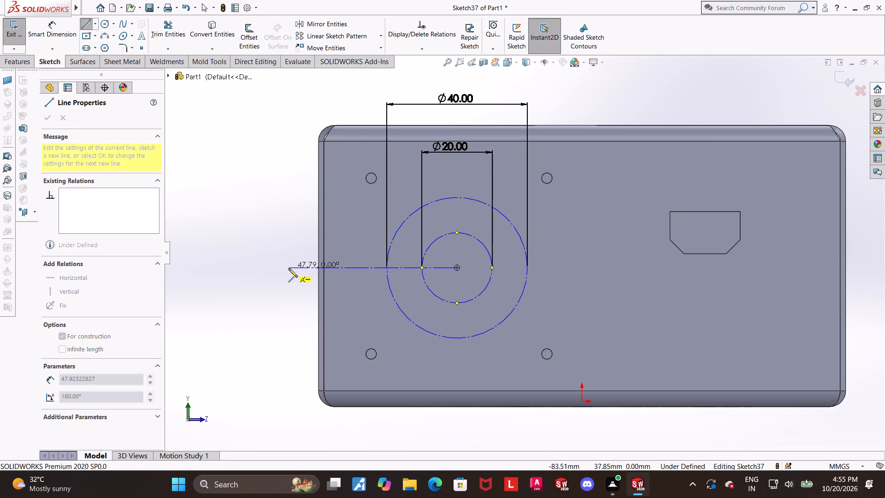
pyautogui.click(289, 268)
pyautogui.press('Escape')
pyautogui.press('Escape')
# Sketch a vertical centerline from the circles' centre upward past the 40 mm circle.
pyautogui.click(93, 27)
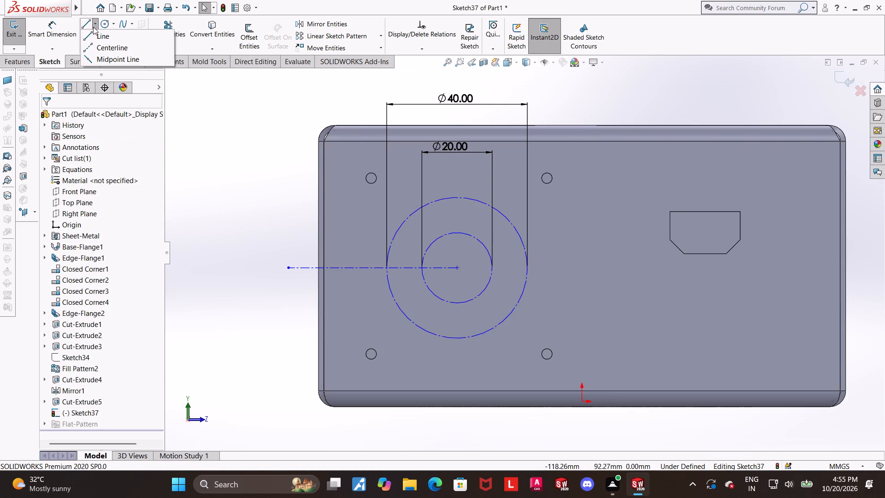
pyautogui.click(96, 44)
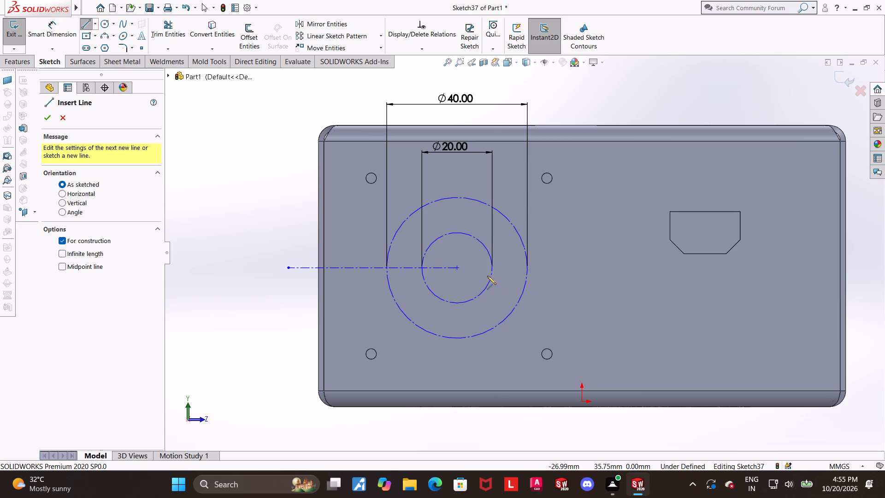
pyautogui.scroll(-1, 487, 275)
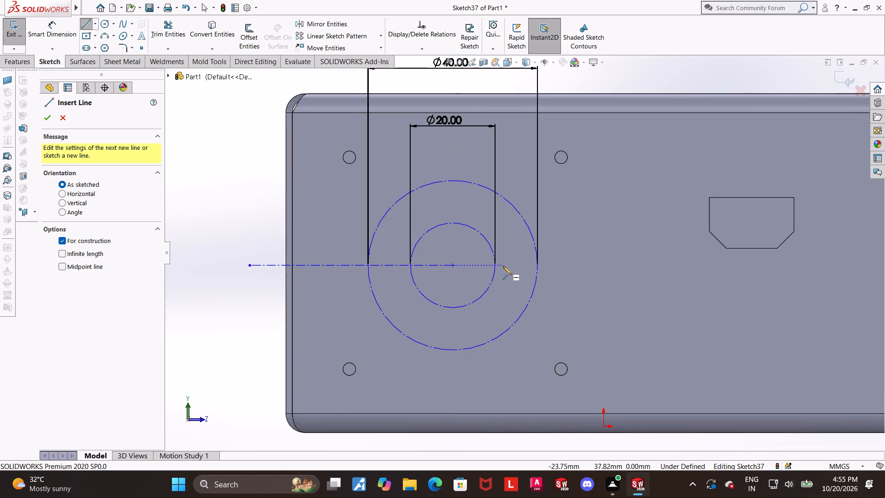
pyautogui.scroll(-1, 503, 266)
pyautogui.scroll(-3, 435, 261)
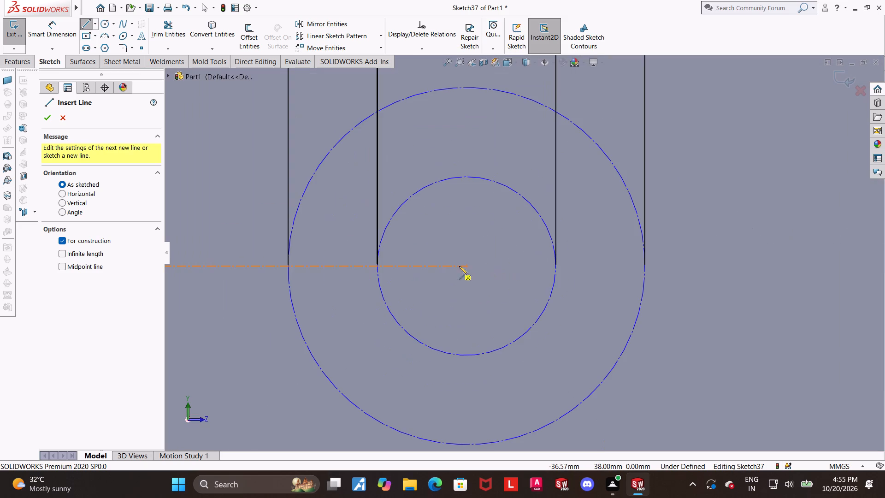
pyautogui.click(465, 263)
pyautogui.scroll(2, 465, 263)
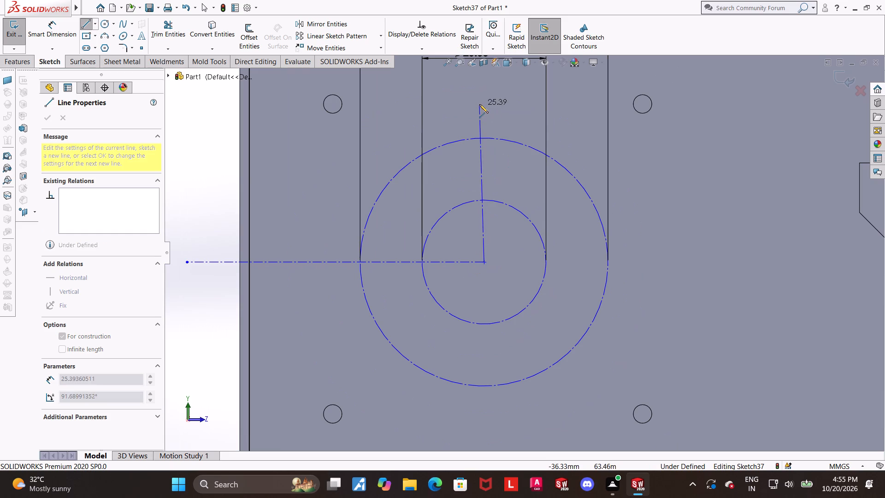
pyautogui.click(483, 101)
pyautogui.press('Escape')
# Sketch an angled centerline about 35.2 mm long at about 142° from the circles' centre, between the horizontal and vertical centerlines.
pyautogui.scroll(4, 496, 146)
pyautogui.scroll(-2, 543, 240)
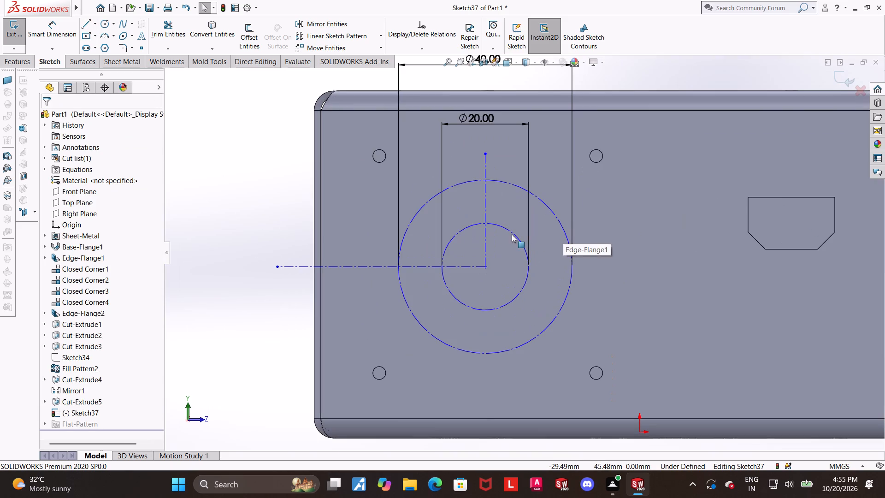
pyautogui.scroll(-1, 507, 232)
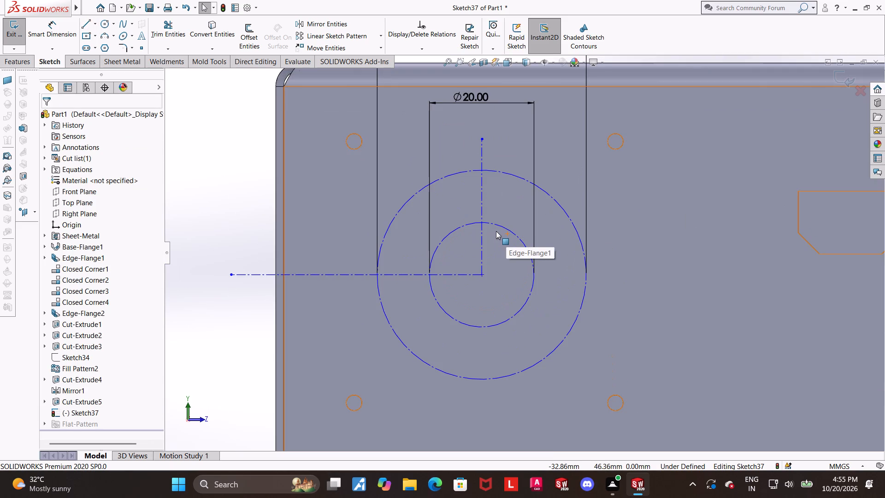
pyautogui.scroll(-2, 496, 231)
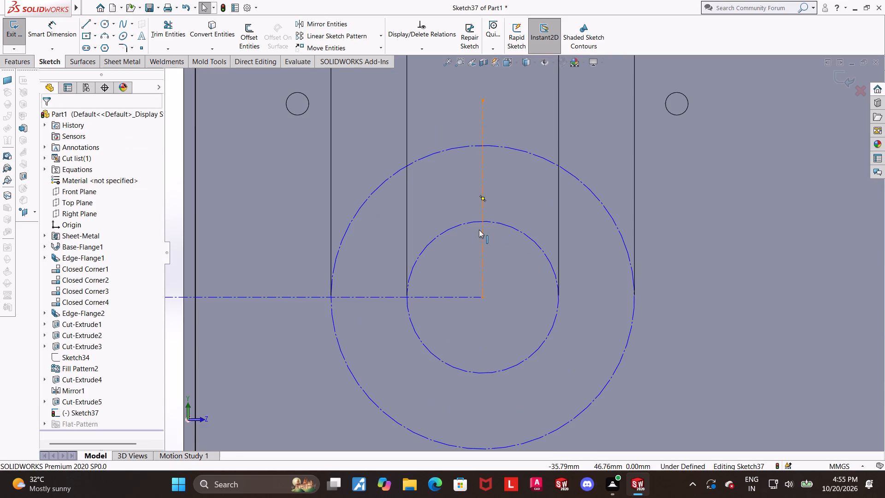
pyautogui.scroll(1, 479, 230)
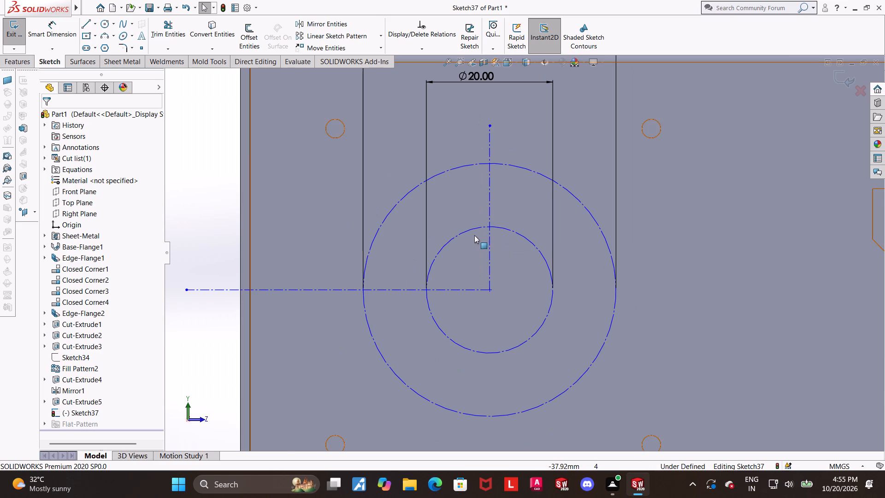
pyautogui.scroll(1, 474, 235)
pyautogui.scroll(-1, 549, 208)
pyautogui.press('Escape')
pyautogui.click(97, 27)
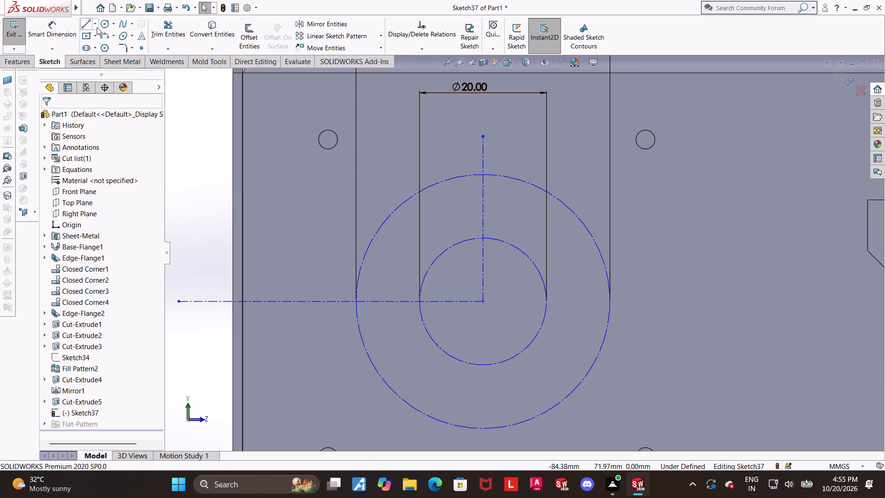
pyautogui.click(92, 51)
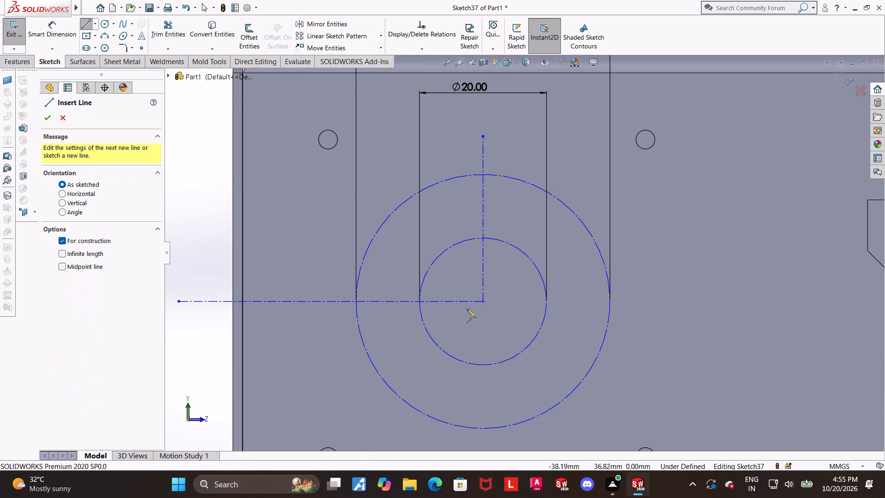
pyautogui.click(482, 301)
pyautogui.click(308, 163)
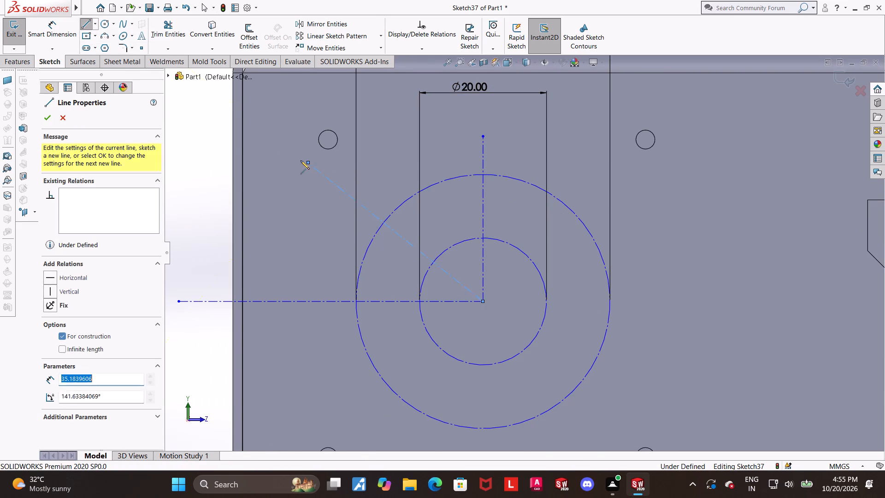
# Dimension the angle between the angled centerline and the horizontal centerline and set it to 45°.
pyautogui.press('Escape')
pyautogui.click(65, 25)
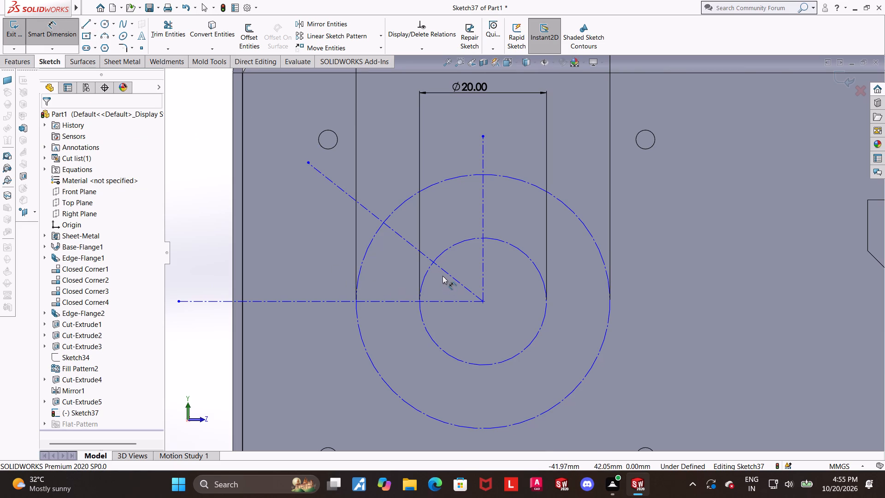
pyautogui.click(443, 274)
pyautogui.click(447, 273)
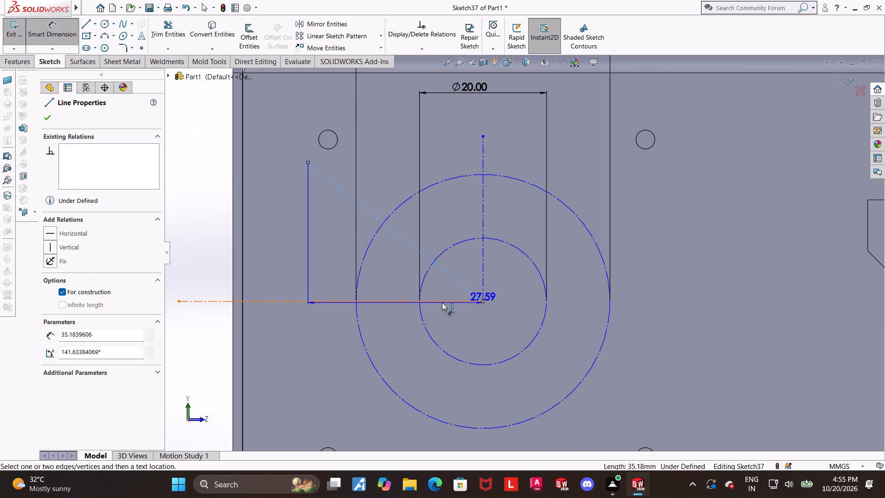
pyautogui.click(442, 302)
pyautogui.scroll(-1, 246, 281)
pyautogui.scroll(3, 210, 272)
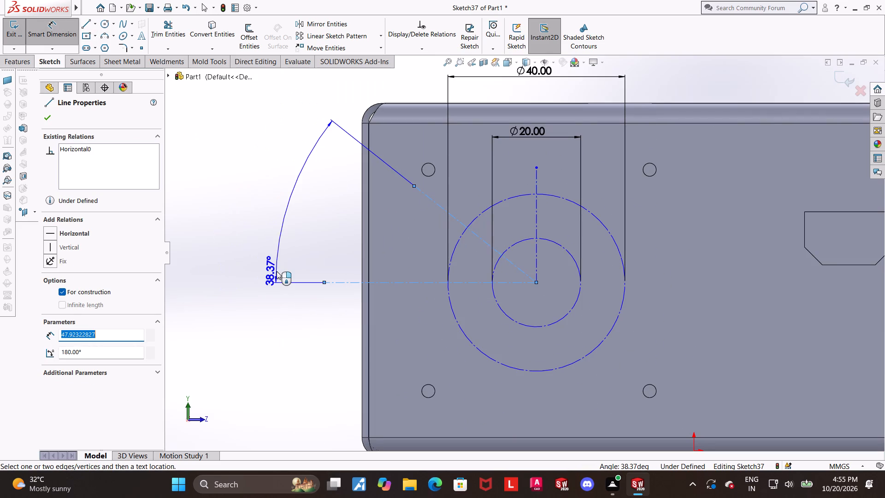
pyautogui.click(277, 271)
pyautogui.write('45')
pyautogui.press('Return')
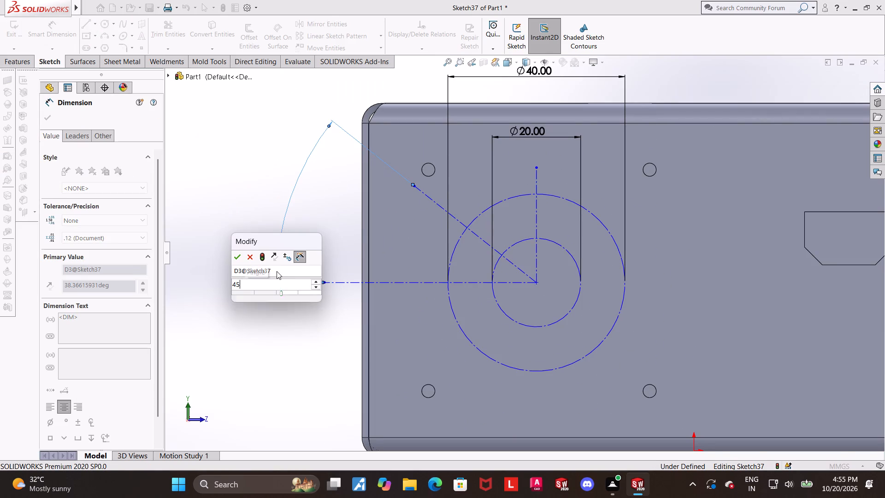
pyautogui.press('Escape')
pyautogui.press('Escape')
pyautogui.scroll(-2, 443, 294)
pyautogui.scroll(5, 484, 290)
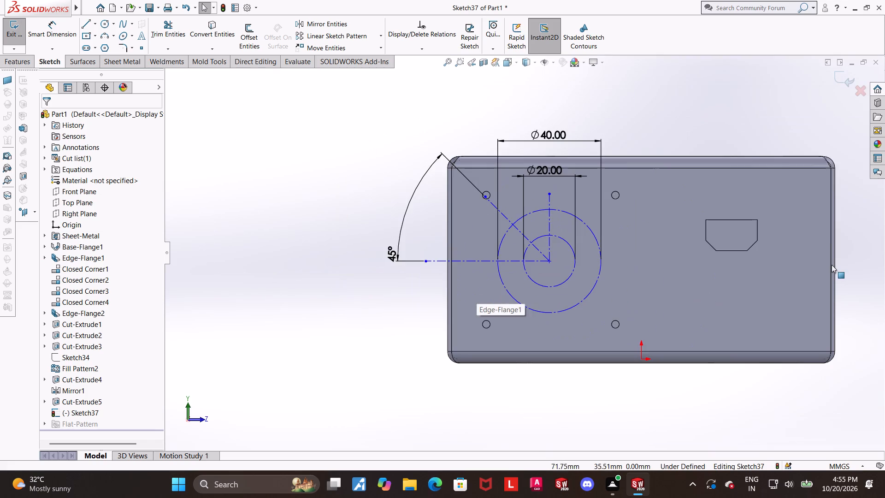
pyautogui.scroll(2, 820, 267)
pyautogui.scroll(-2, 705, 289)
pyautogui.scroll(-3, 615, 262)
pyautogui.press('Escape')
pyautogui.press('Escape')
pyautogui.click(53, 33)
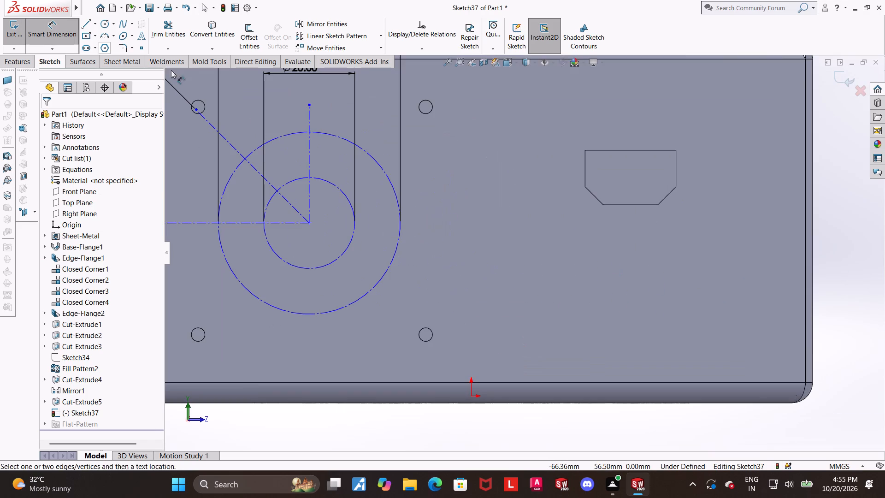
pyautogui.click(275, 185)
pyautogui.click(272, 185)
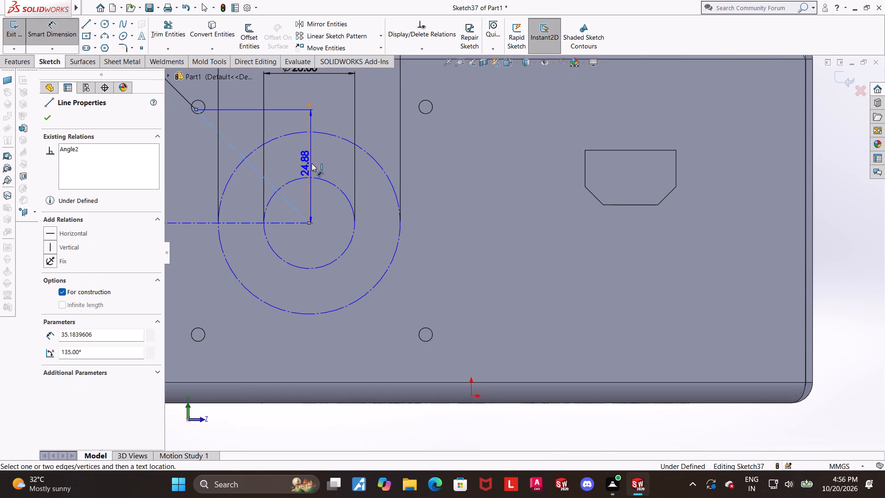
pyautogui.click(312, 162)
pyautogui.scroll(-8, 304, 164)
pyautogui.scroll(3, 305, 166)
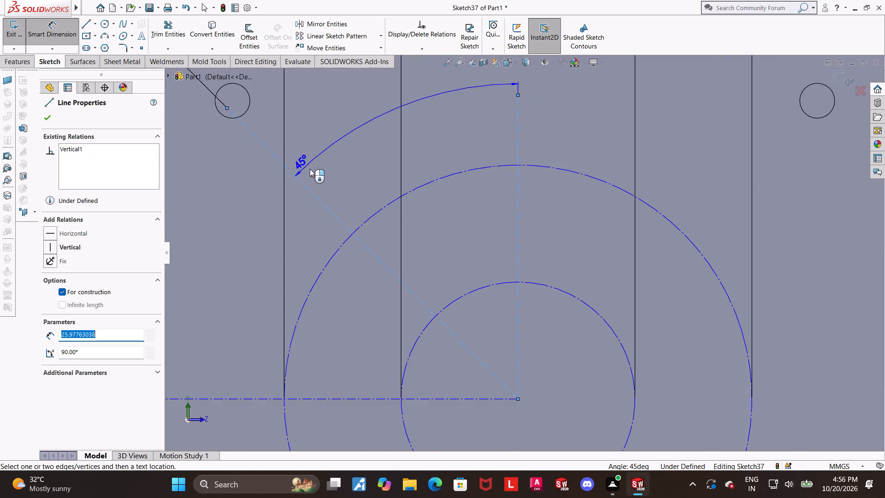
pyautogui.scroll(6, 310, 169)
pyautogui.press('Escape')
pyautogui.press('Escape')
# Dimension the circles' centre from the wall's bottom edge and set the vertical distance to 40 mm.
pyautogui.scroll(-3, 515, 269)
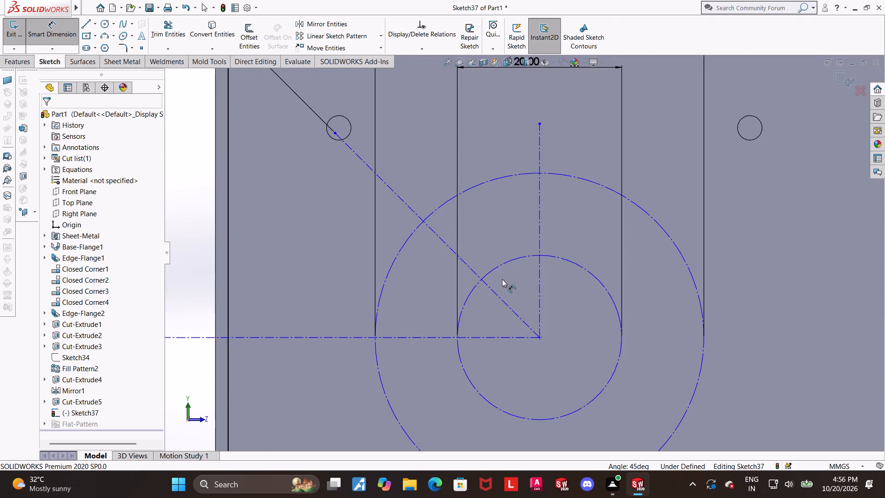
pyautogui.scroll(3, 569, 280)
pyautogui.scroll(-1, 618, 278)
pyautogui.scroll(2, 623, 270)
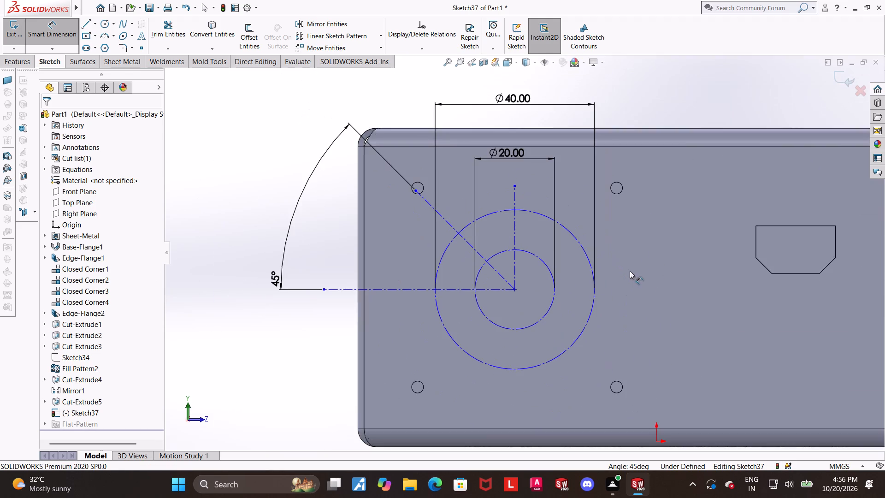
pyautogui.scroll(2, 631, 273)
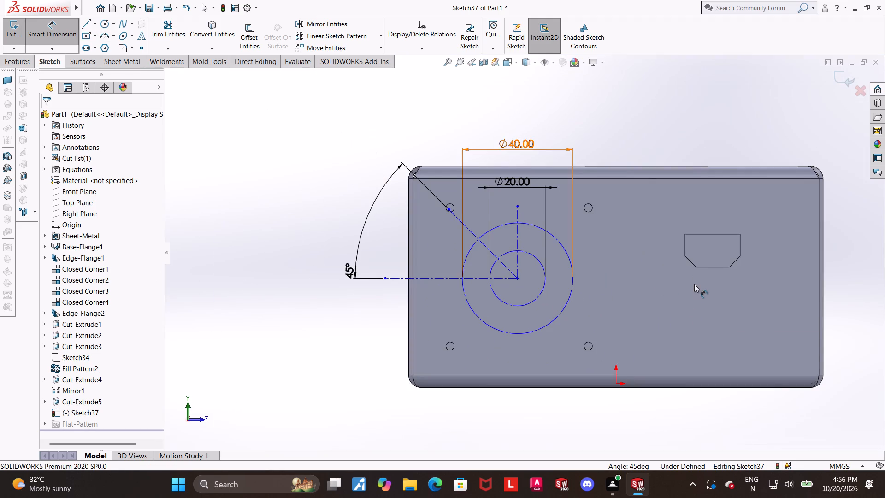
pyautogui.scroll(2, 694, 290)
pyautogui.scroll(-2, 726, 299)
pyautogui.click(408, 252)
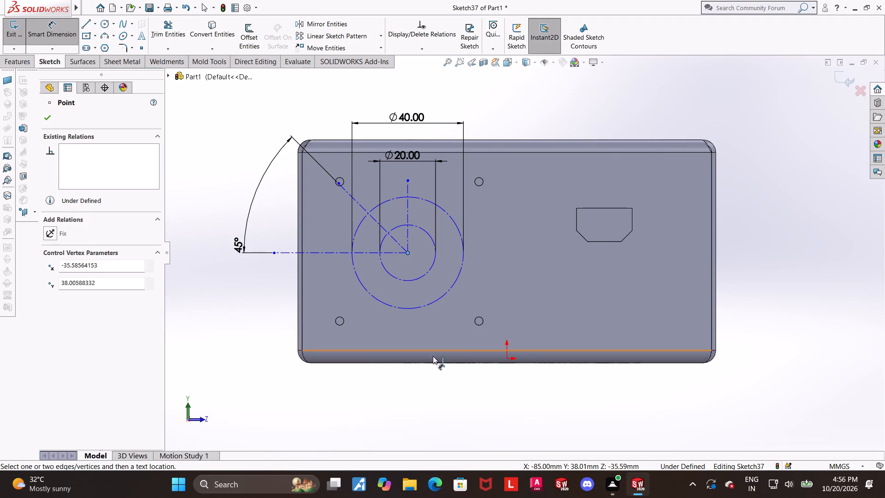
pyautogui.click(433, 364)
pyautogui.click(805, 280)
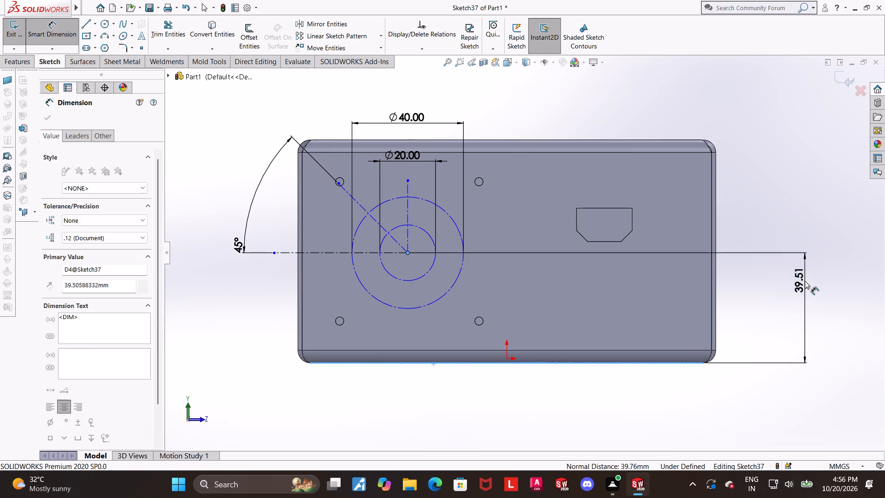
pyautogui.write('40')
pyautogui.press('Return')
pyautogui.press('Escape')
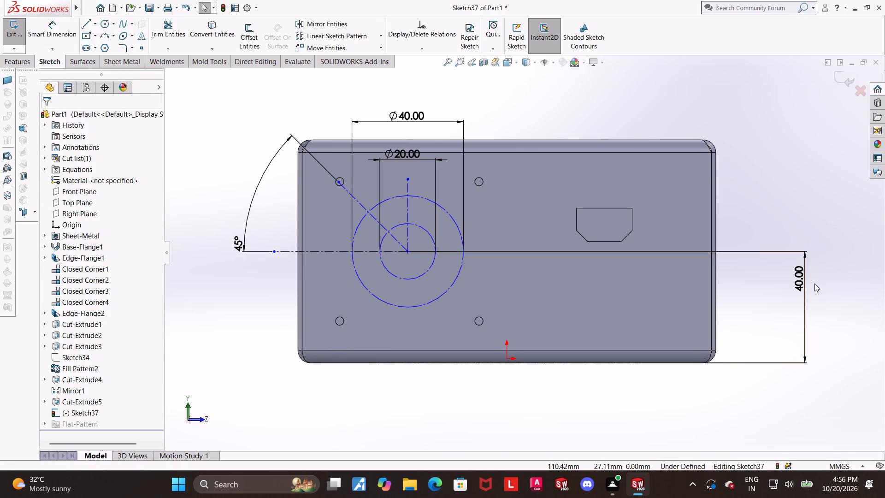
# Dimension the circles' centre from the wall's near side edge and set the horizontal distance to 40 mm.
pyautogui.scroll(2, 814, 284)
pyautogui.scroll(-5, 448, 244)
pyautogui.press('Escape')
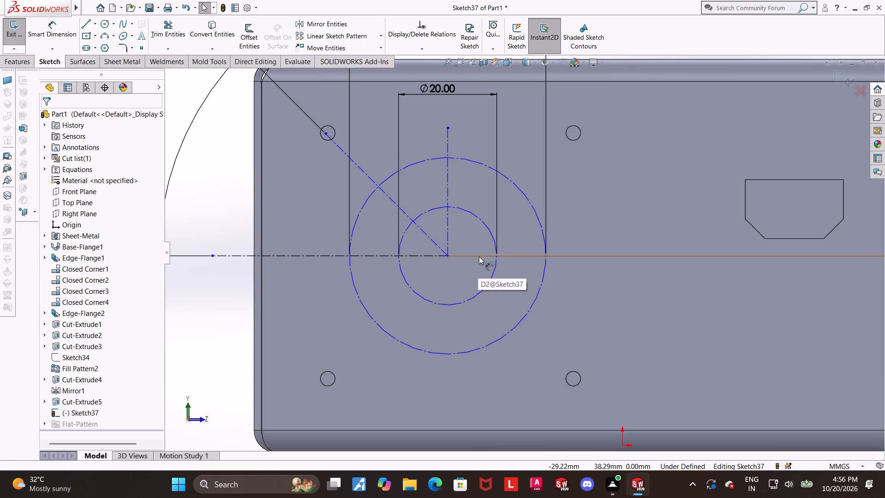
pyautogui.click(65, 27)
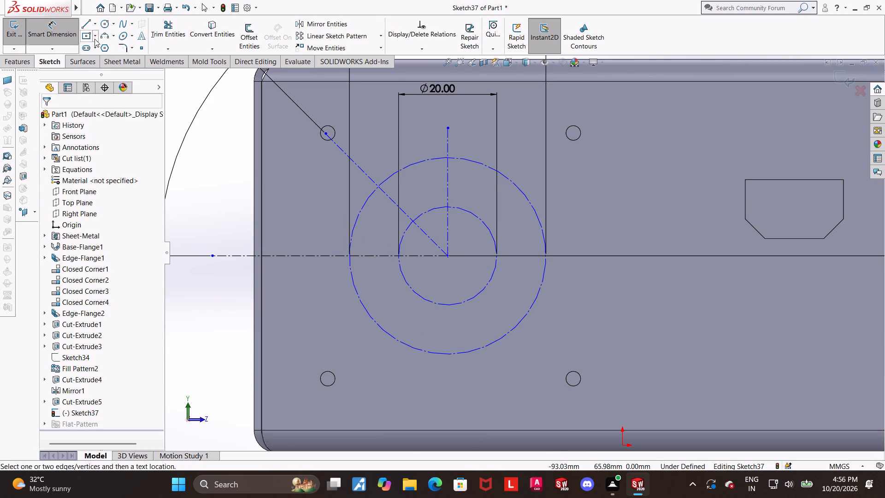
pyautogui.scroll(2, 526, 172)
pyautogui.click(470, 256)
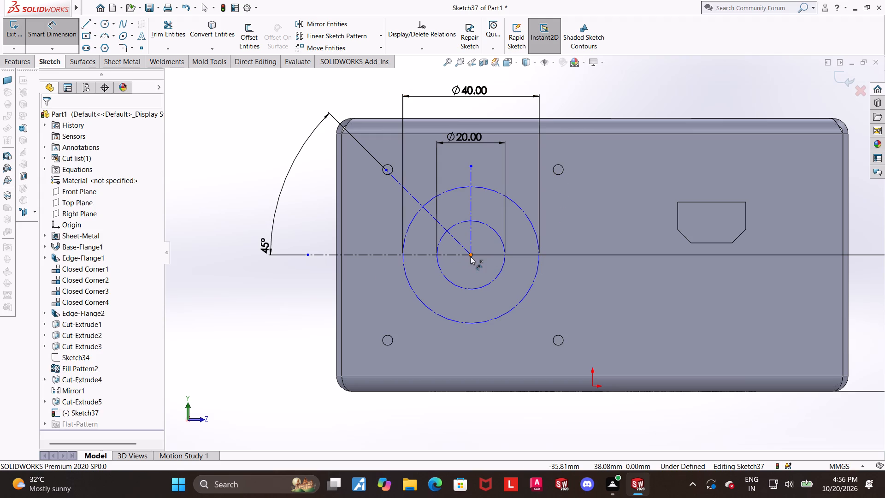
pyautogui.click(336, 274)
pyautogui.scroll(2, 411, 410)
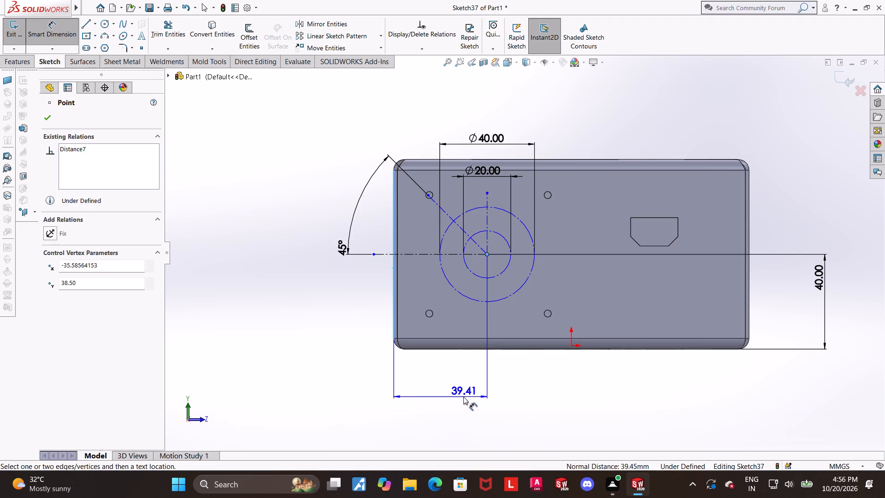
pyautogui.click(463, 397)
pyautogui.write('40')
pyautogui.press('Return')
pyautogui.press('Escape')
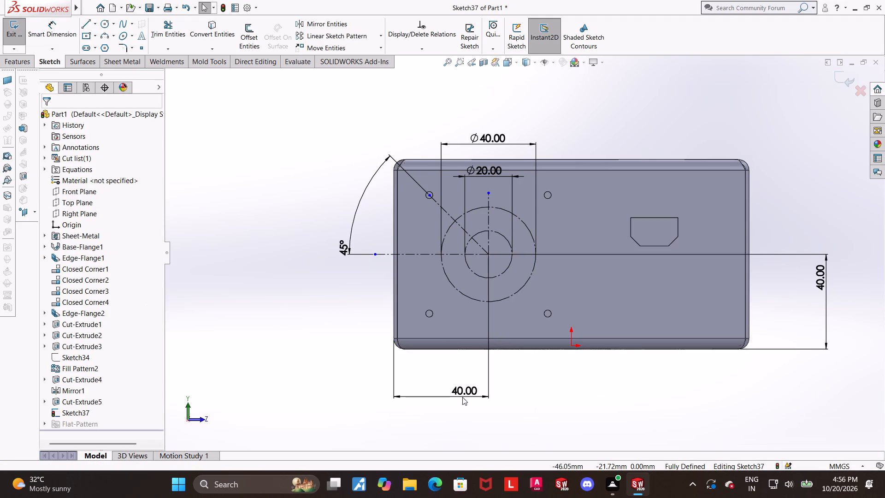
pyautogui.click(706, 400)
# Sketch a steep centerline from the circles' centre up past the wall's top edge, about 15° from the vertical centerline toward the 45° centerline.
pyautogui.scroll(-4, 517, 205)
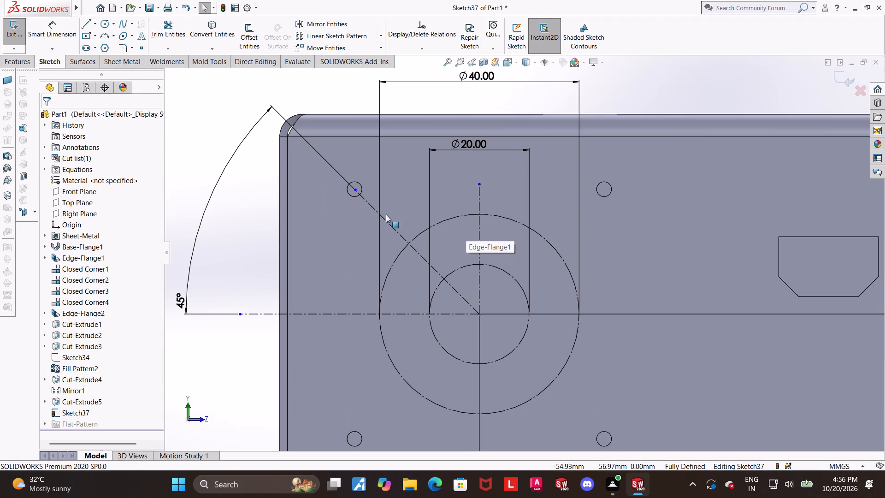
pyautogui.scroll(-1, 406, 274)
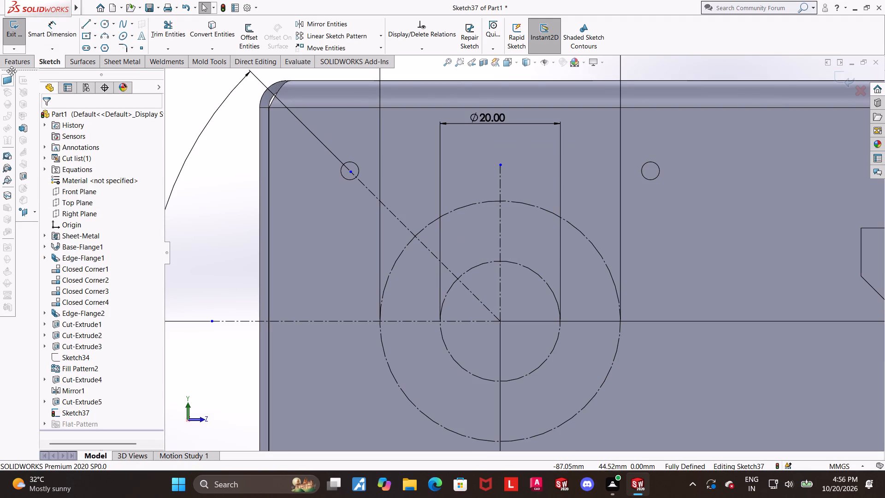
pyautogui.click(98, 26)
pyautogui.click(99, 51)
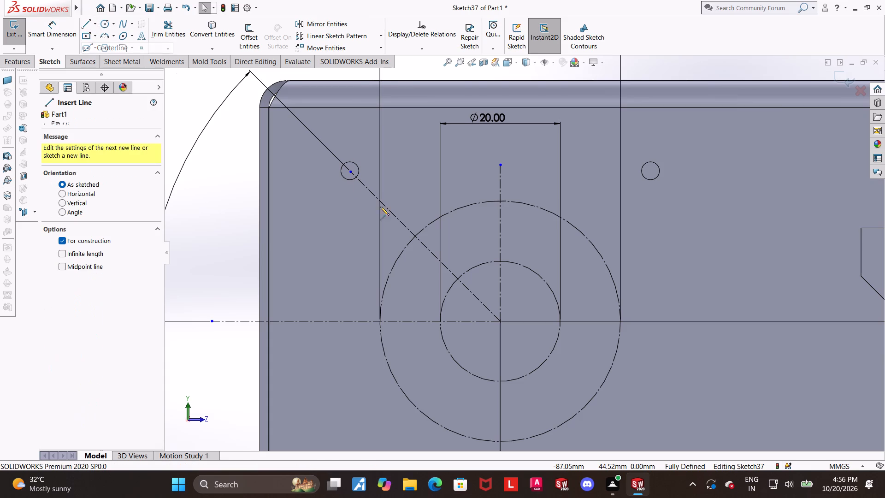
pyautogui.click(500, 320)
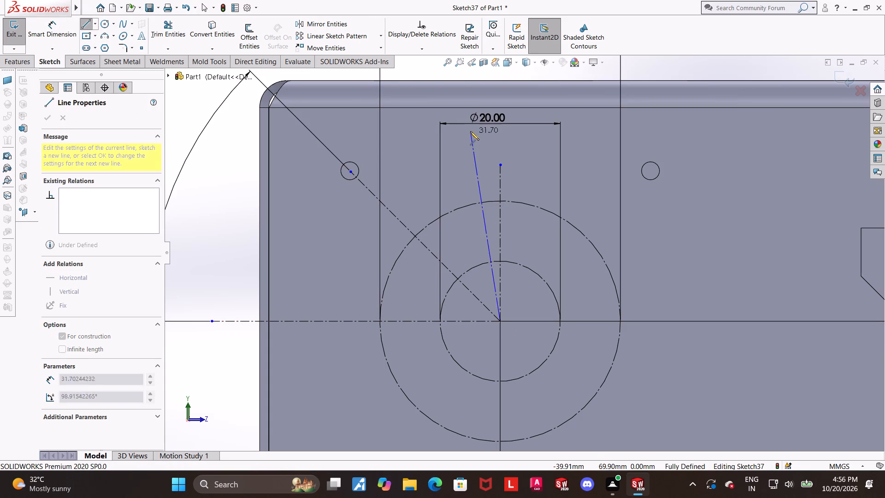
pyautogui.scroll(-2, 471, 158)
pyautogui.scroll(5, 471, 154)
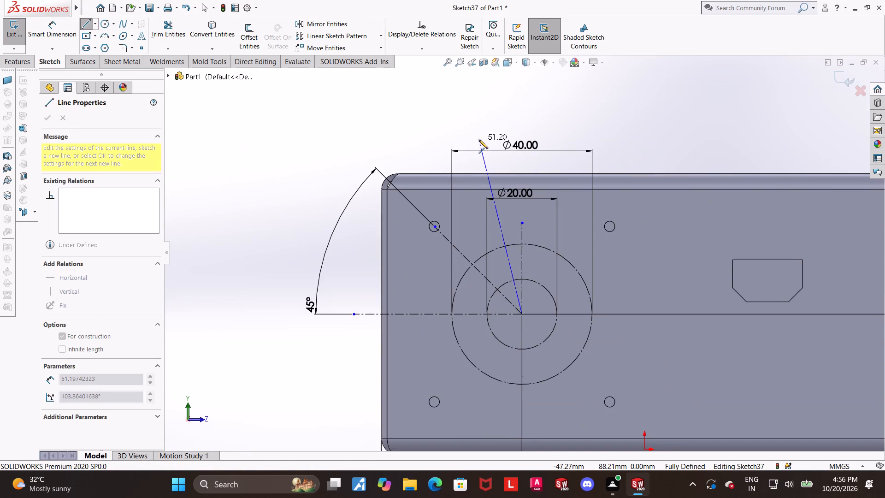
pyautogui.click(469, 120)
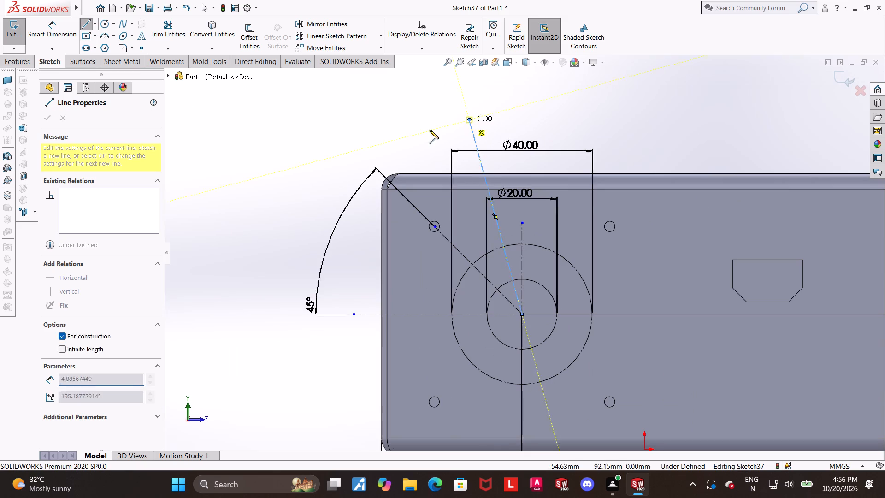
pyautogui.press('Escape')
pyautogui.press('Escape')
# Sketch a shallow centerline from the circles' centre outward past the near side edge, about 7° above the horizontal centerline.
pyautogui.click(96, 23)
pyautogui.click(102, 47)
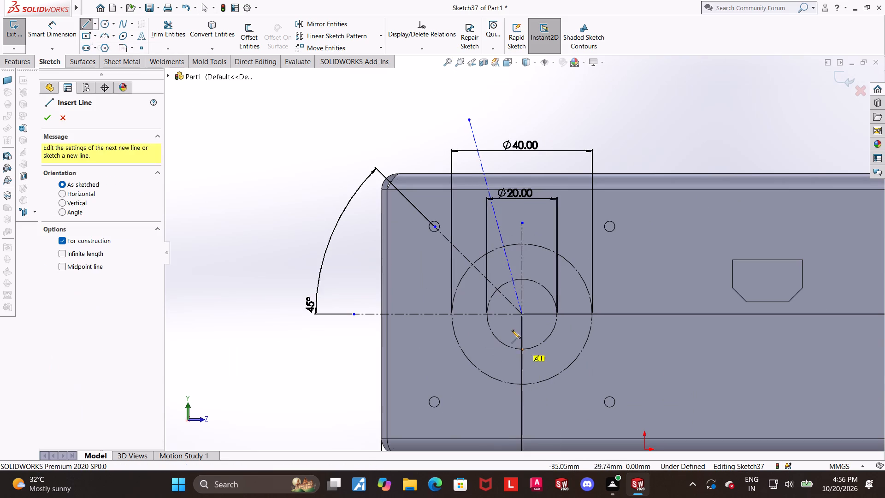
pyautogui.click(520, 315)
pyautogui.click(320, 289)
pyautogui.press('Escape')
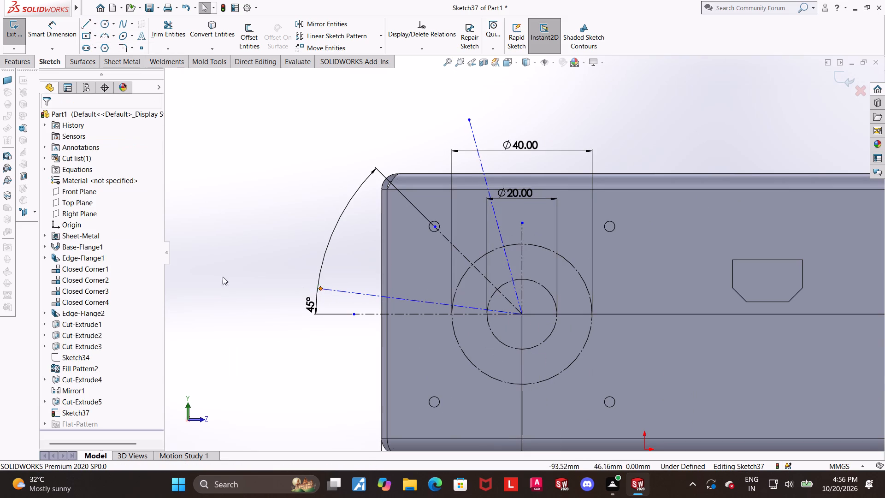
pyautogui.press('Escape')
# Dimension the angle between the shallow centerline and the horizontal centerline and set it to 10°.
pyautogui.click(42, 33)
pyautogui.scroll(-4, 478, 318)
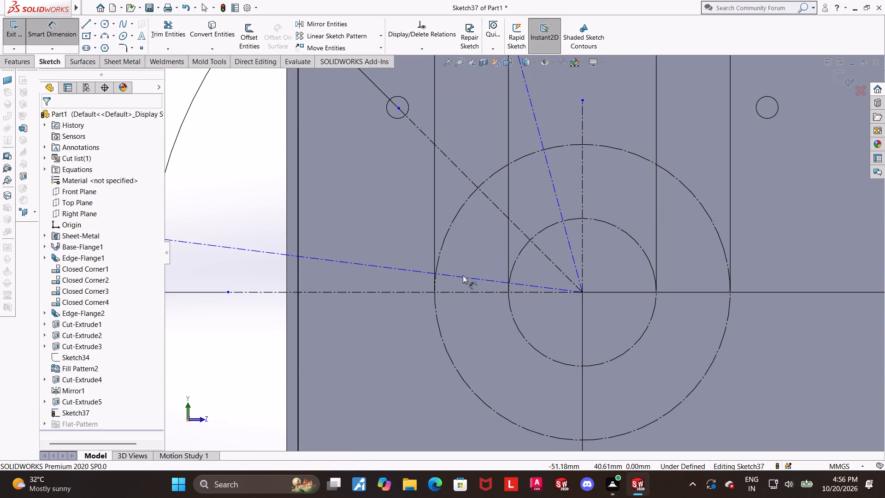
pyautogui.click(463, 277)
pyautogui.click(462, 290)
pyautogui.scroll(-2, 462, 291)
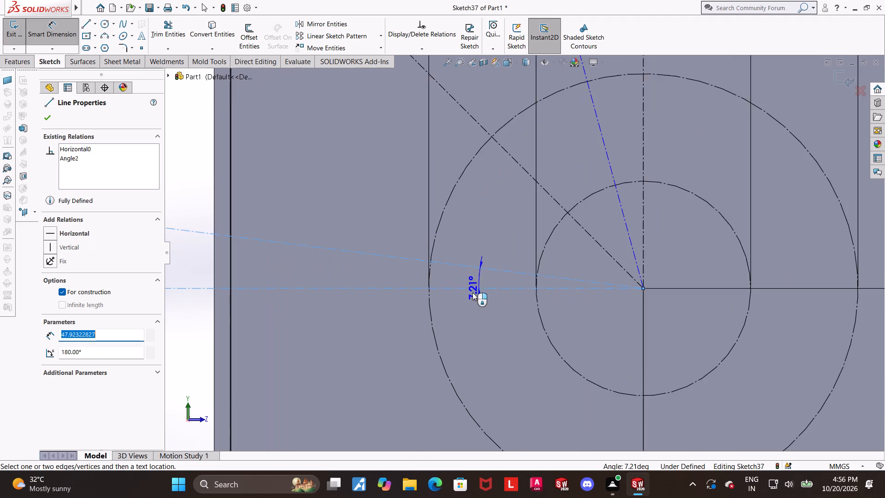
pyautogui.scroll(6, 472, 292)
pyautogui.click(324, 255)
pyautogui.write('10')
pyautogui.press('Return')
pyautogui.press('Escape')
pyautogui.scroll(3, 380, 257)
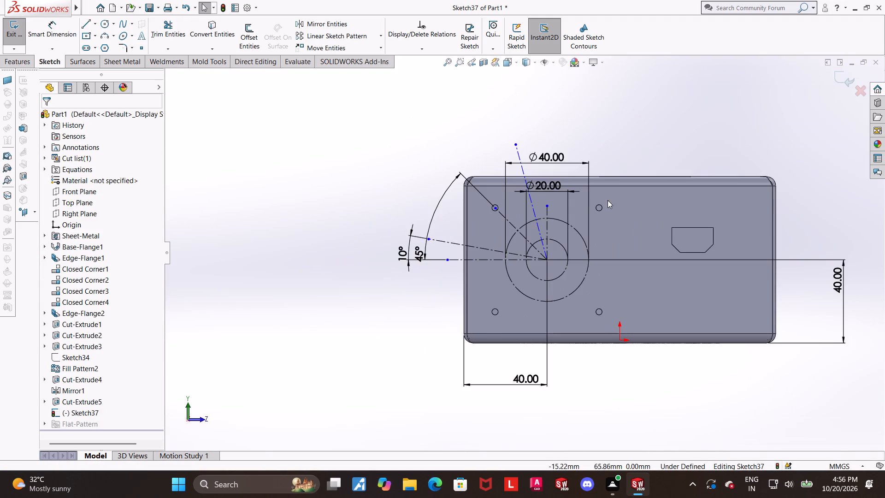
# Dimension the angle between the steep centerline and the vertical centerline and set it to 10°.
pyautogui.scroll(-4, 596, 203)
pyautogui.click(41, 27)
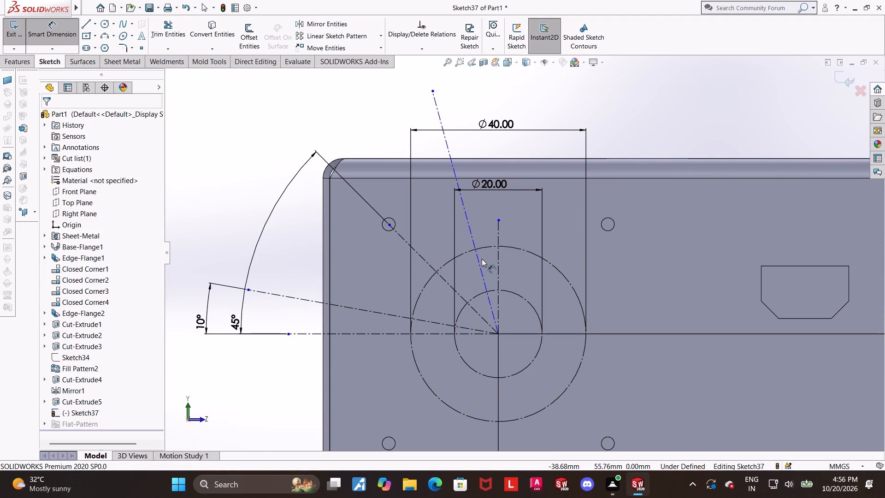
pyautogui.click(481, 260)
pyautogui.click(498, 265)
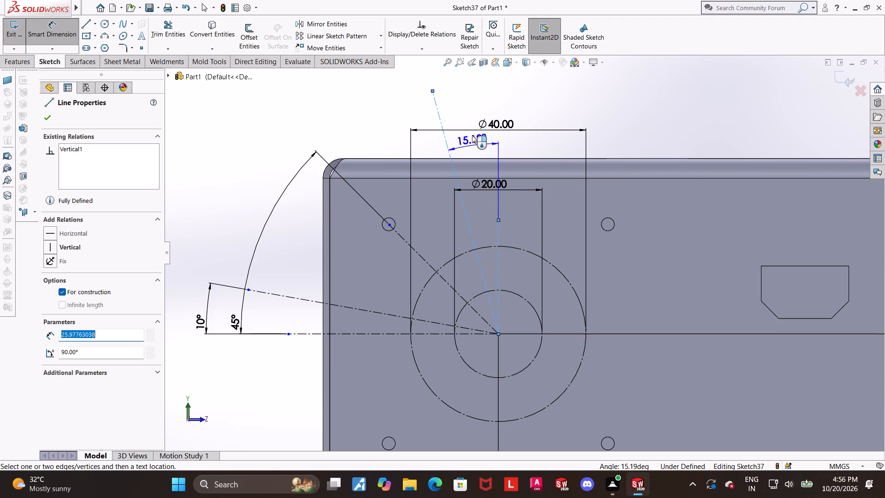
pyautogui.click(476, 98)
pyautogui.write('10')
pyautogui.press('Return')
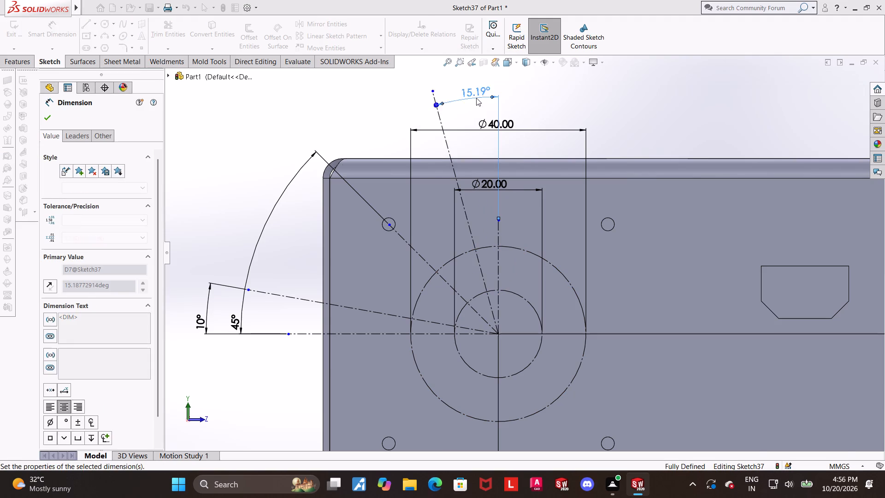
pyautogui.press('Escape')
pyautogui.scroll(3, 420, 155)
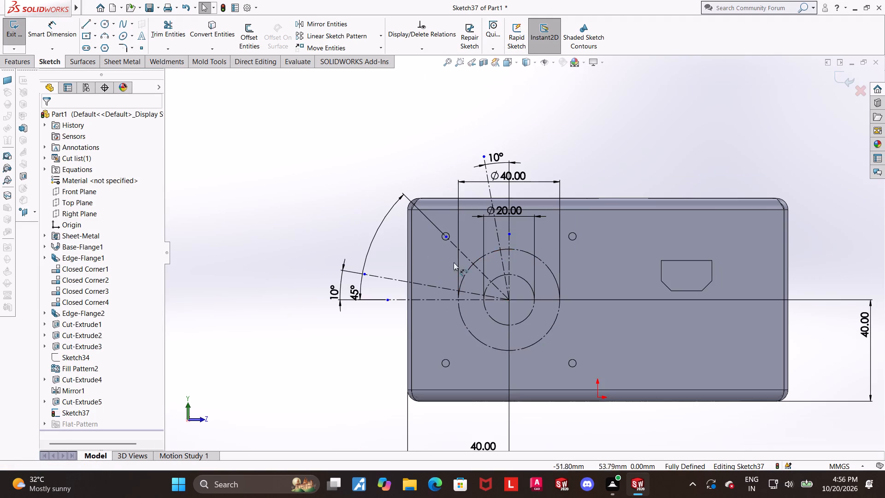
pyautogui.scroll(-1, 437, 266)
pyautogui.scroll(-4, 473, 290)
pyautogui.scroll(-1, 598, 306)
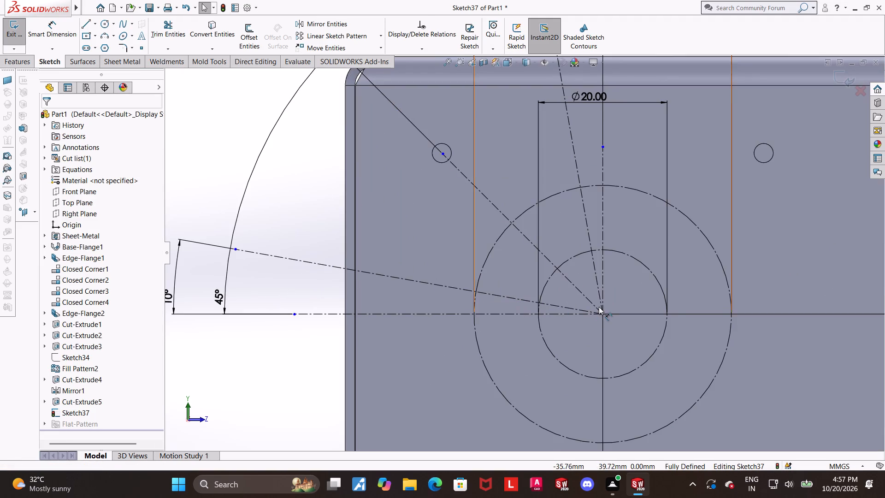
# Sketch a circle about 5.35 mm in diameter where the shallow centerline crosses the 40 mm construction circle.
pyautogui.scroll(2, 623, 314)
pyautogui.scroll(-2, 643, 306)
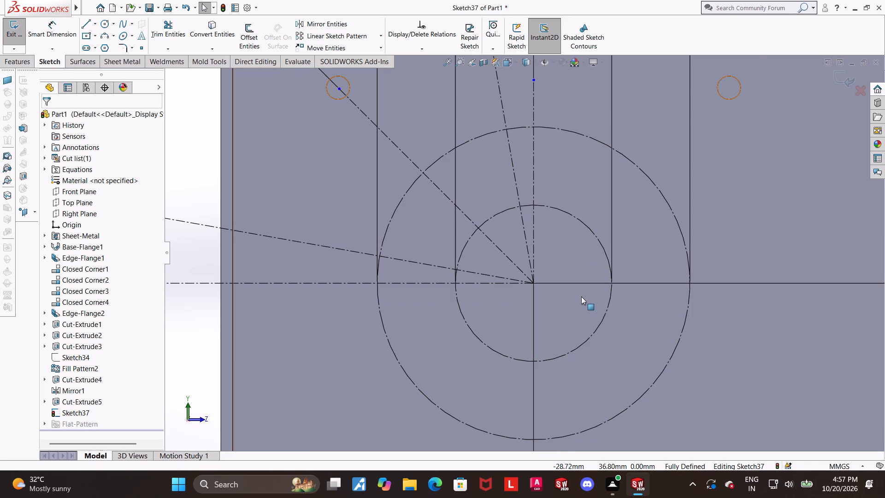
pyautogui.scroll(-1, 581, 296)
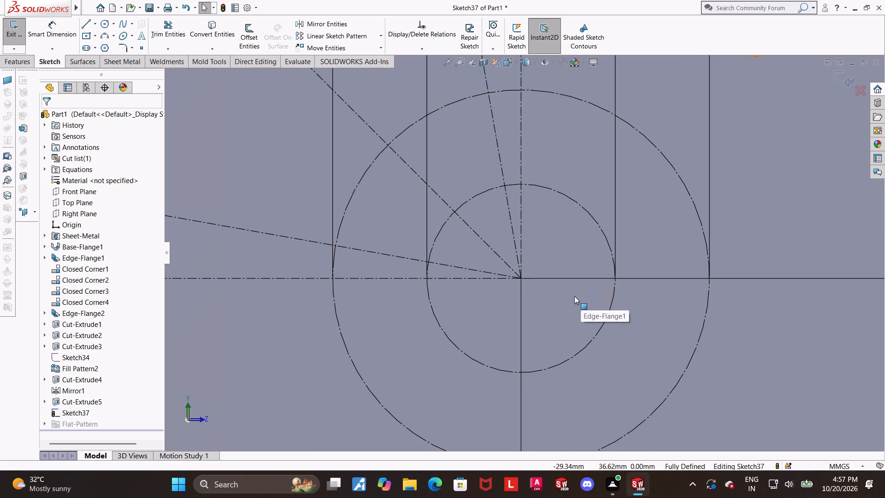
pyautogui.scroll(-1, 574, 296)
pyautogui.scroll(3, 493, 273)
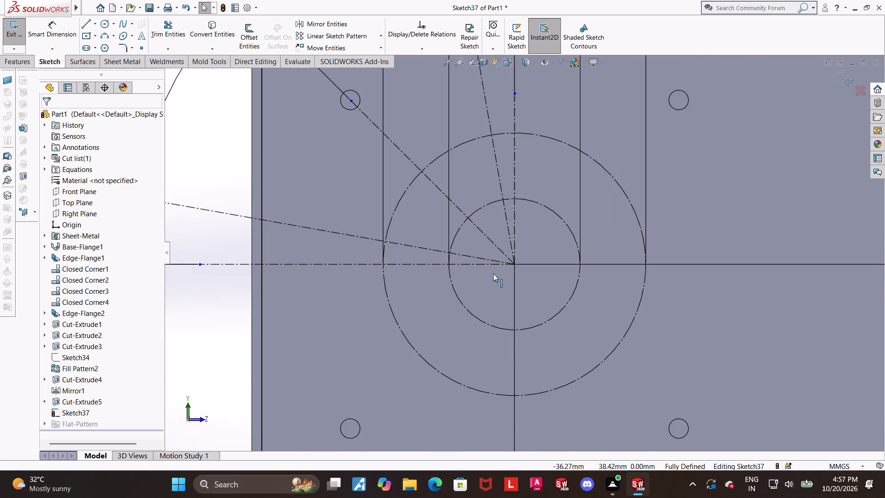
pyautogui.scroll(3, 493, 273)
pyautogui.scroll(-2, 563, 244)
pyautogui.scroll(-2, 512, 246)
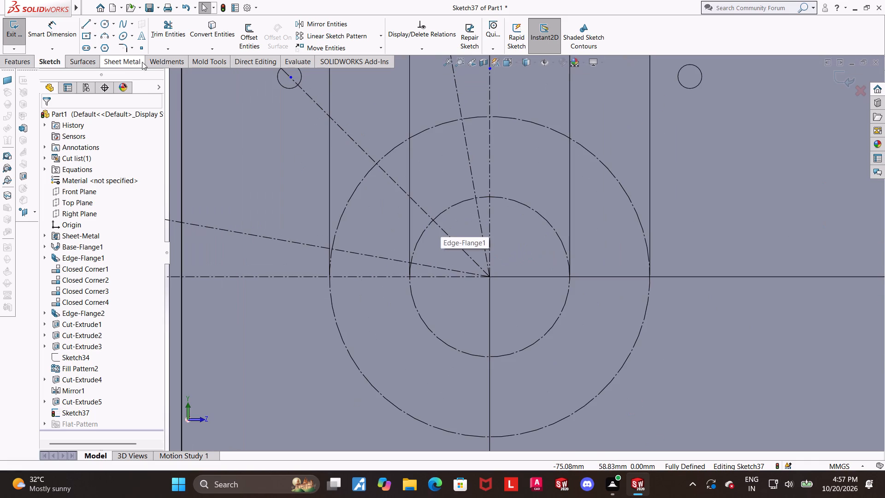
pyautogui.click(107, 26)
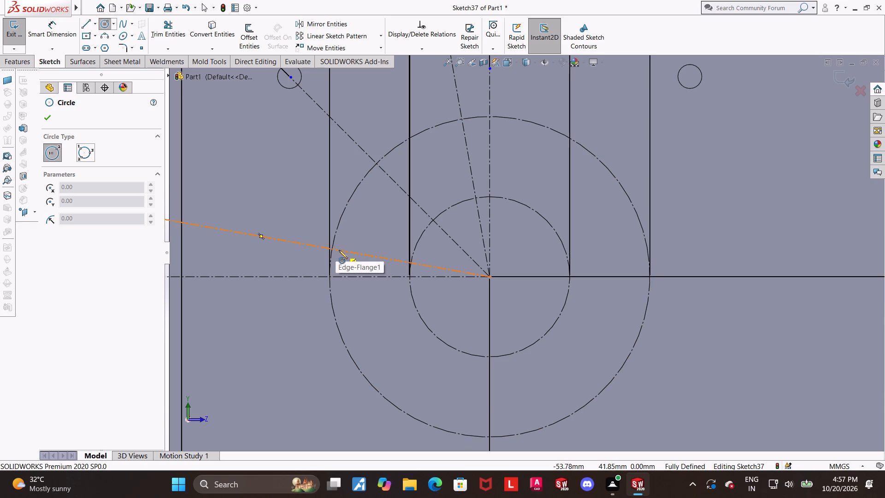
pyautogui.click(335, 250)
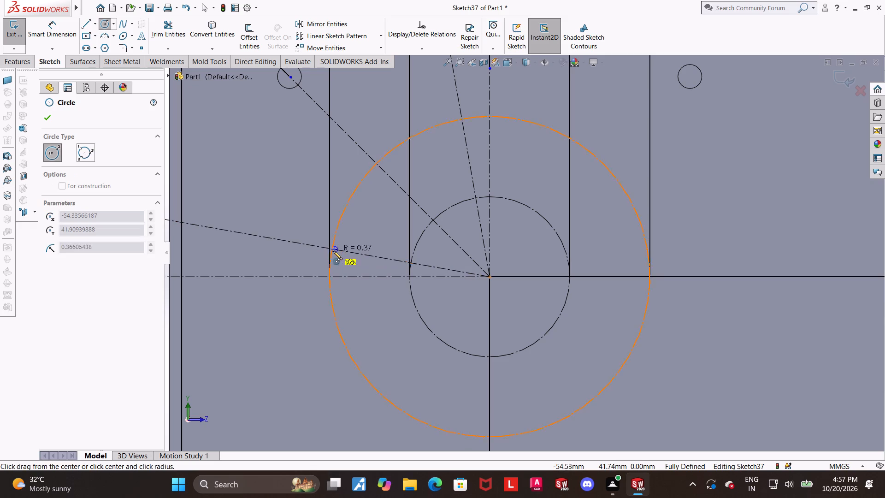
pyautogui.click(343, 230)
pyautogui.press('Escape')
pyautogui.scroll(-4, 337, 246)
pyautogui.press('Escape')
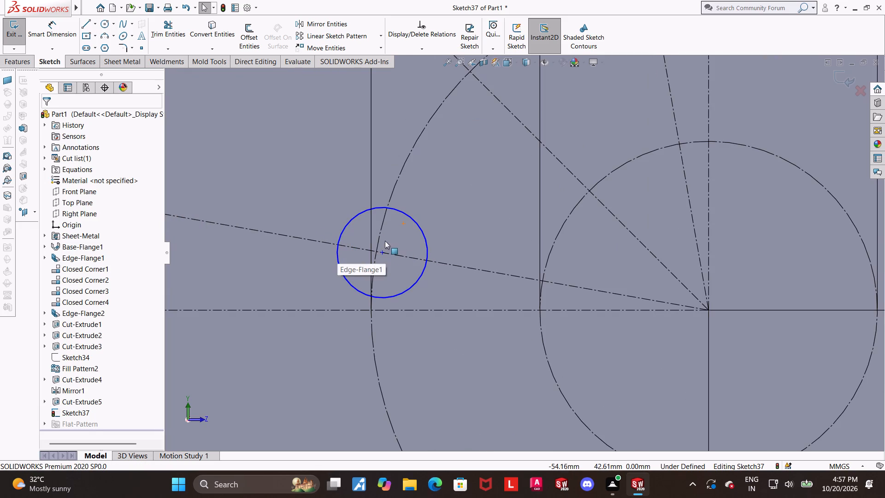
# Make the new circle's centre coincident with the 40 mm construction circle.
pyautogui.click(378, 240)
pyautogui.keyDown('ctrl'); pyautogui.click(382, 251); pyautogui.keyUp('ctrl')
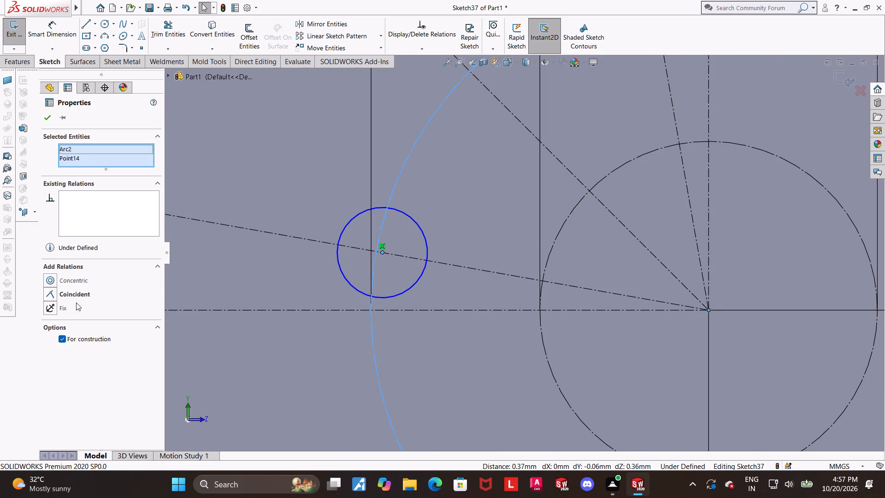
pyautogui.click(54, 294)
pyautogui.scroll(10, 525, 278)
pyautogui.press('Escape')
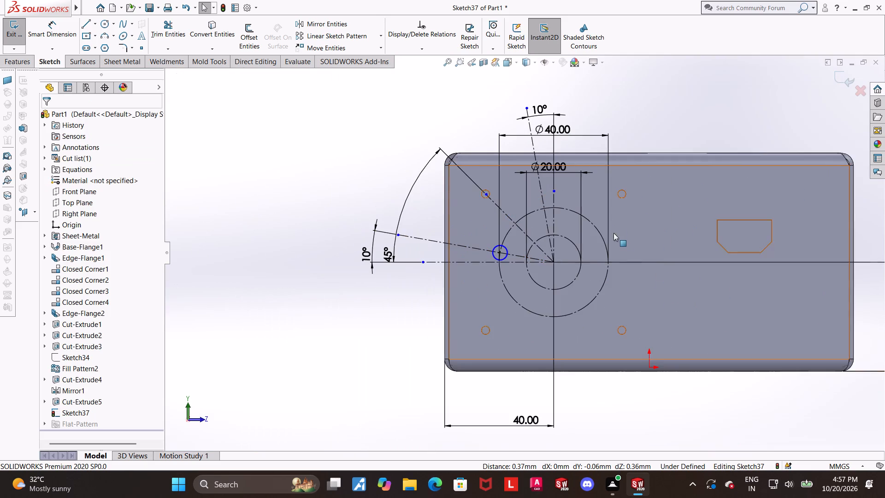
# Sketch a second circle about 4.2 mm in diameter on the 40 mm construction circle, near the steep centerline.
pyautogui.scroll(-6, 611, 224)
pyautogui.click(105, 24)
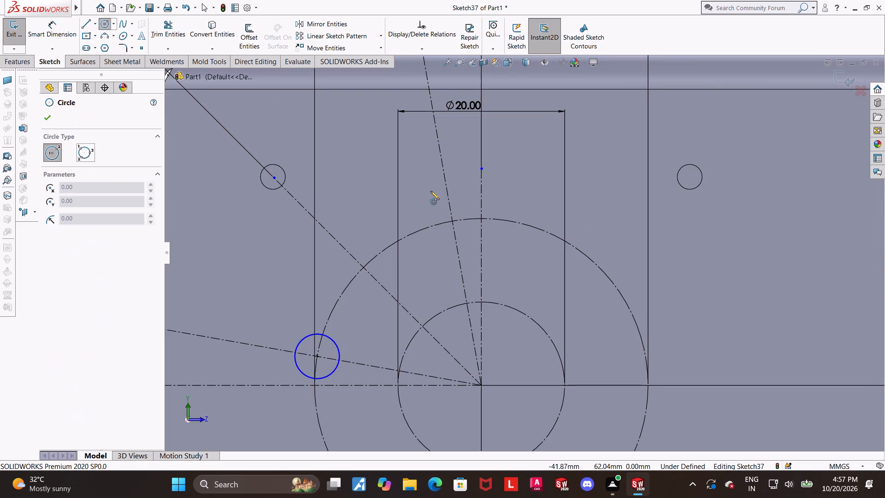
pyautogui.click(457, 219)
pyautogui.click(468, 234)
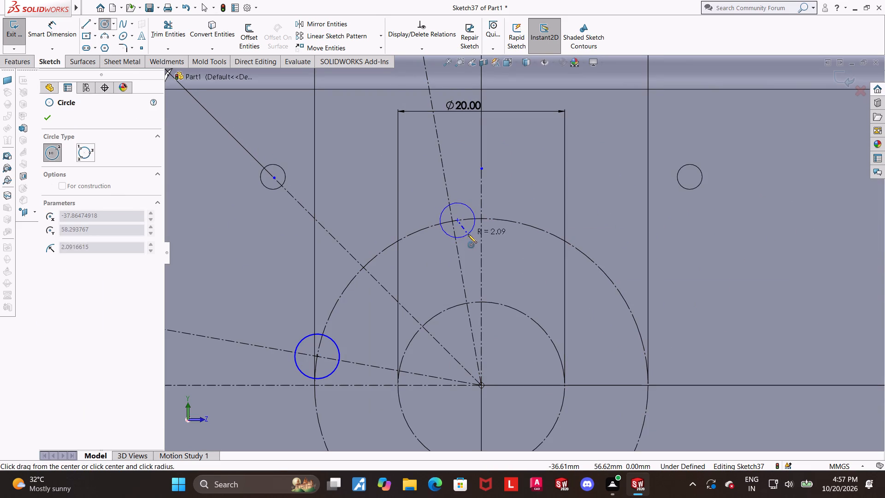
pyautogui.press('Escape')
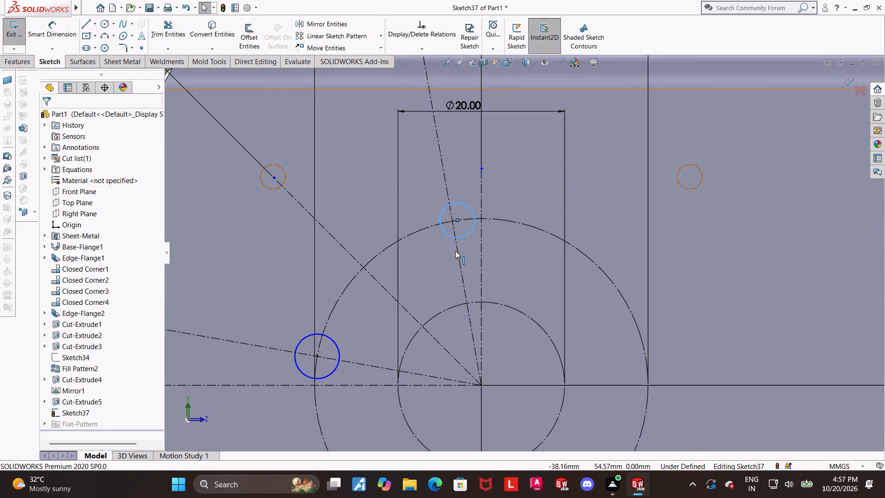
# Make the second circle's centre coincident with the steep centerline.
pyautogui.click(457, 250)
pyautogui.keyDown('ctrl'); pyautogui.click(460, 219); pyautogui.keyUp('ctrl')
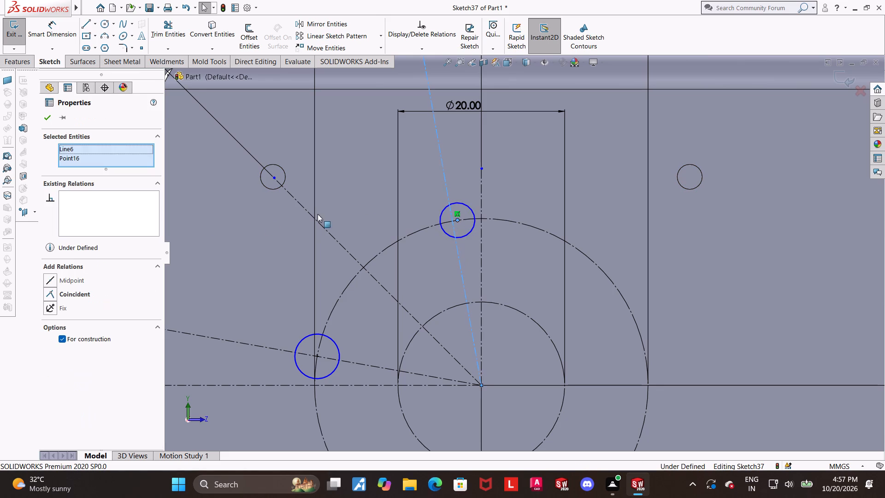
pyautogui.click(53, 290)
pyautogui.scroll(4, 475, 275)
pyautogui.press('Escape')
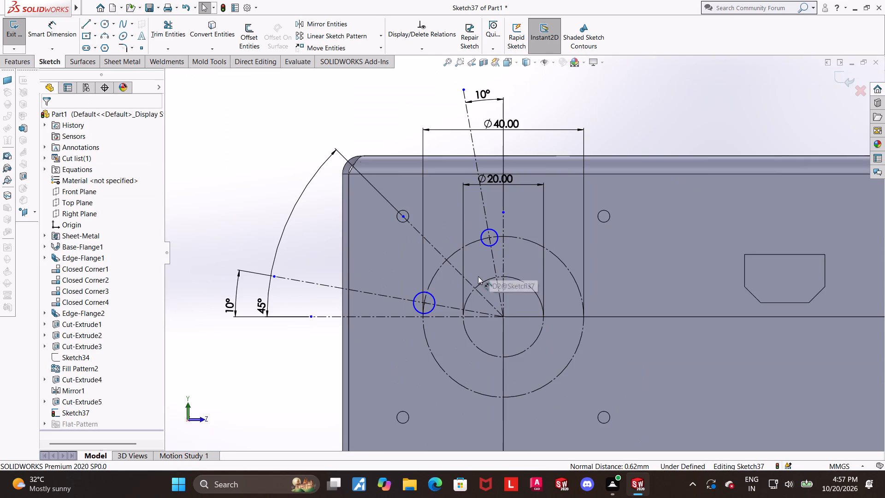
# Dimension the diameter of the circle on the steep centerline and set it to 4 mm.
pyautogui.click(60, 29)
pyautogui.scroll(-2, 393, 113)
pyautogui.scroll(1, 519, 228)
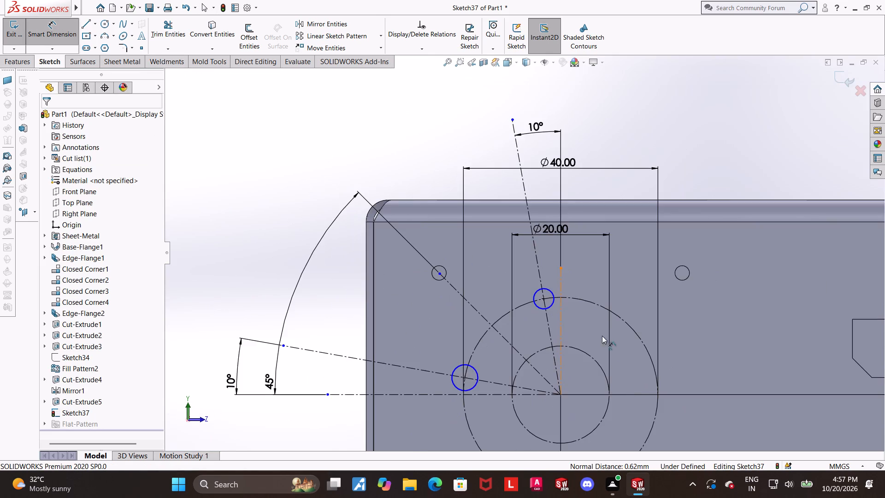
pyautogui.scroll(2, 558, 291)
pyautogui.click(541, 278)
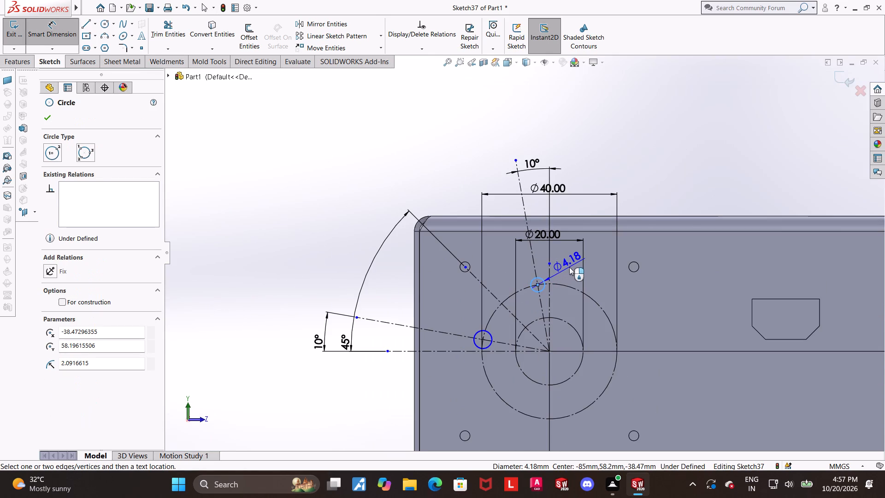
pyautogui.click(569, 267)
pyautogui.press('4')
pyautogui.press('Return')
pyautogui.press('Escape')
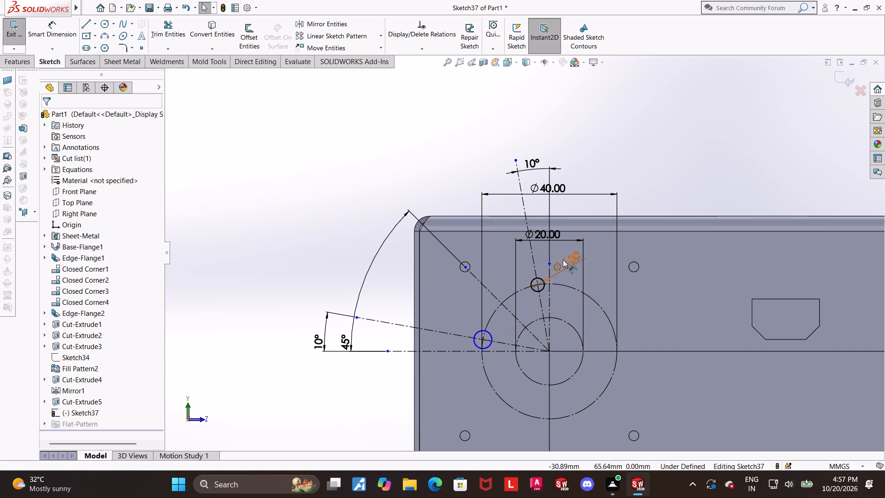
pyautogui.scroll(-2, 555, 307)
pyautogui.scroll(-2, 404, 350)
pyautogui.press('Escape')
# Make the circle on the shallow centerline equal to the 4 mm circle on the steep centerline.
pyautogui.click(472, 314)
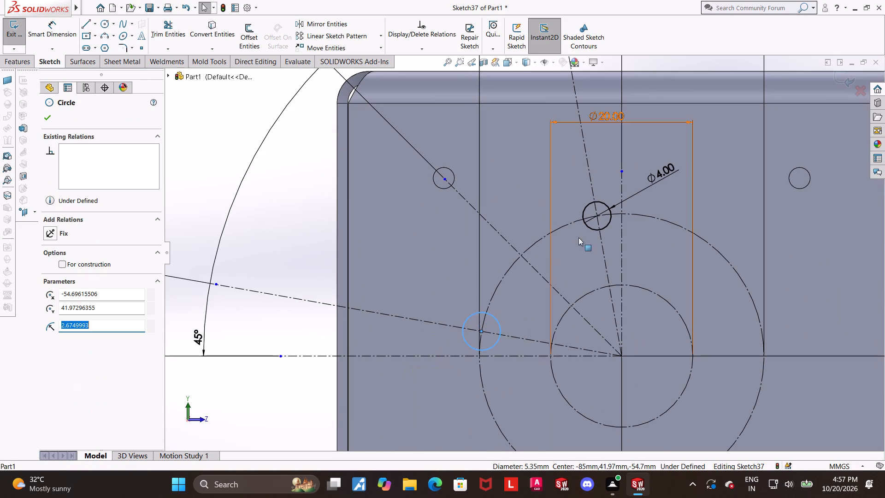
pyautogui.keyDown('ctrl'); pyautogui.click(590, 229); pyautogui.keyUp('ctrl')
pyautogui.click(53, 323)
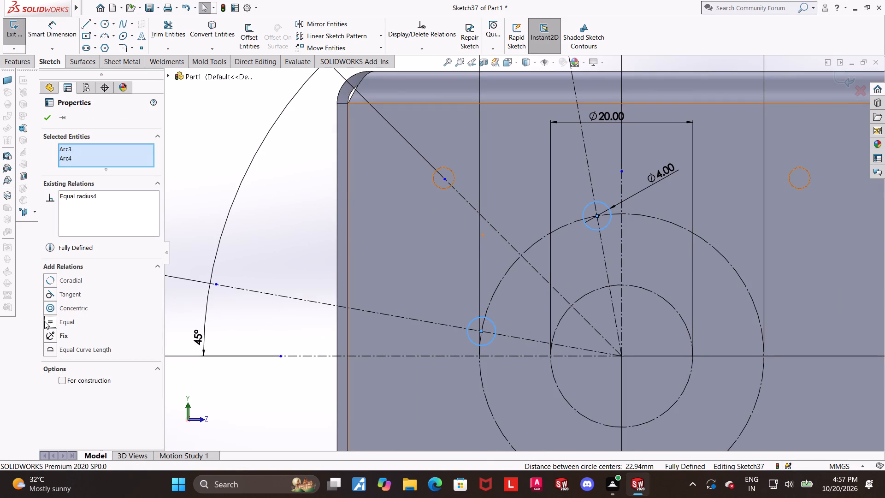
pyautogui.scroll(1, 194, 418)
pyautogui.press('Escape')
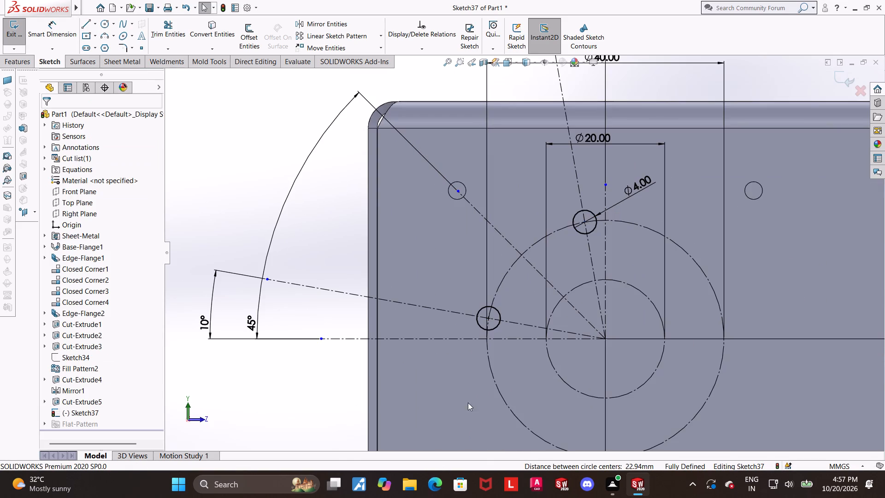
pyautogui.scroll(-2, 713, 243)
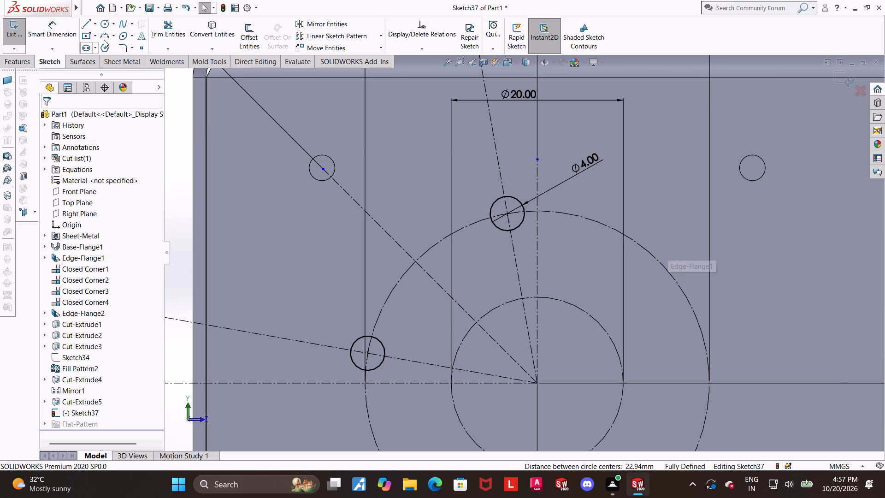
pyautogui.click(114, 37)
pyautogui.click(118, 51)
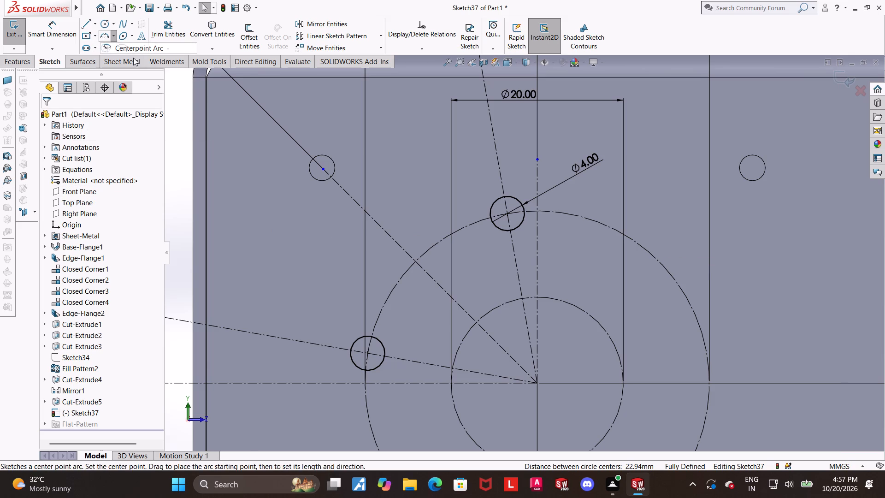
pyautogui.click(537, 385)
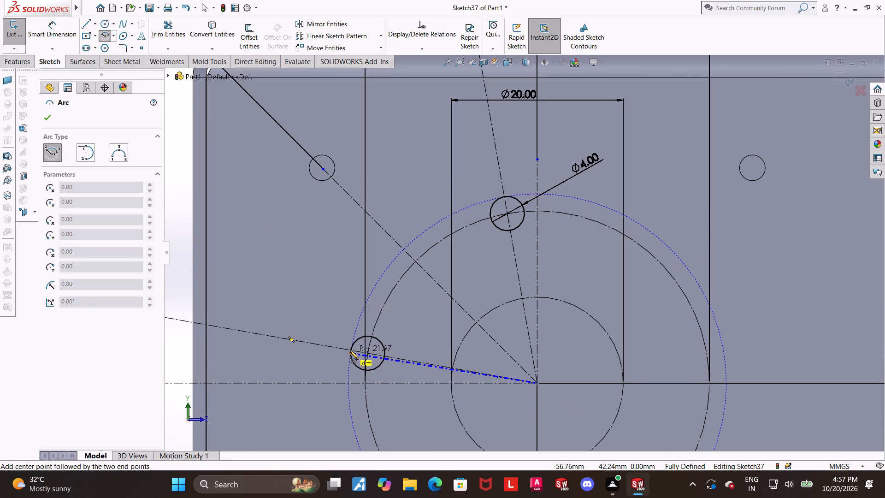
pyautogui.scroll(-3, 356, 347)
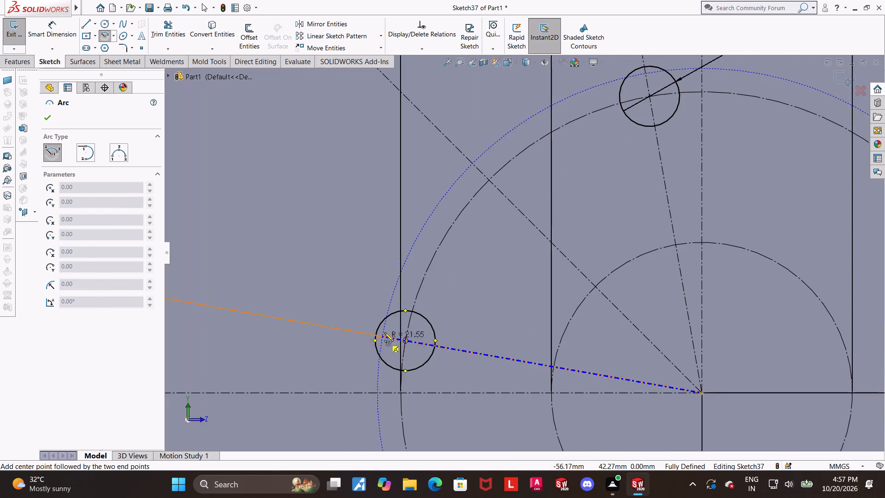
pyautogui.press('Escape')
# Sketch a centerpoint arc about the construction circles' centre joining the two small circles' inner sides, radius about 18 mm, sweeping about 69°.
pyautogui.click(107, 37)
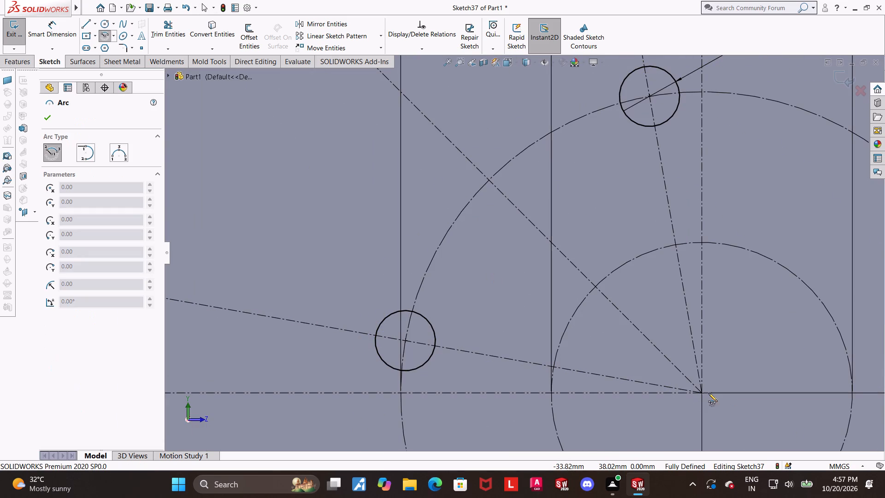
pyautogui.click(703, 392)
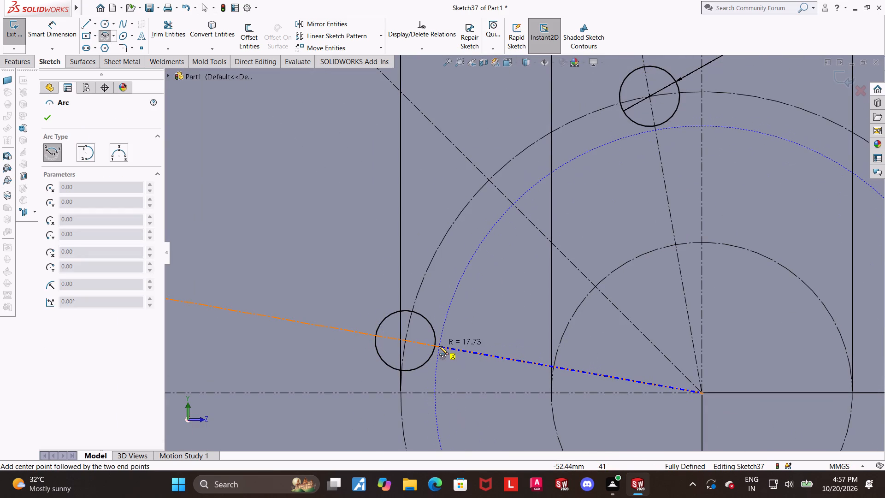
pyautogui.click(436, 346)
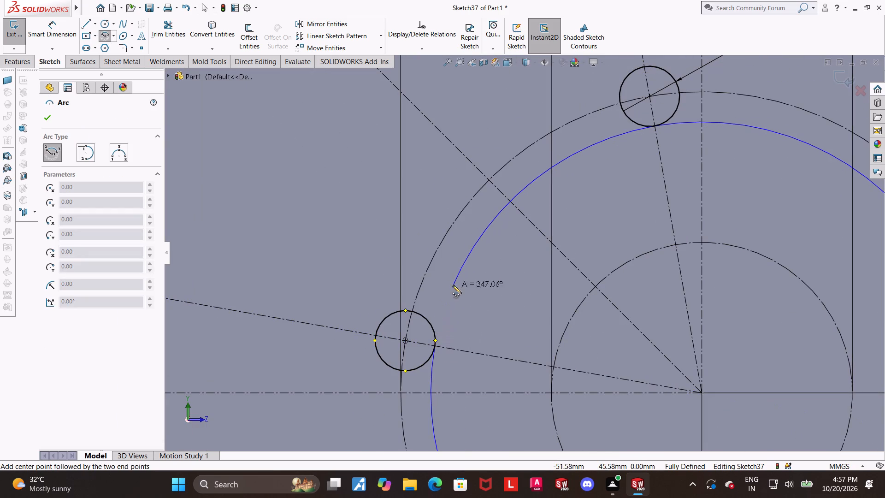
pyautogui.scroll(1, 670, 220)
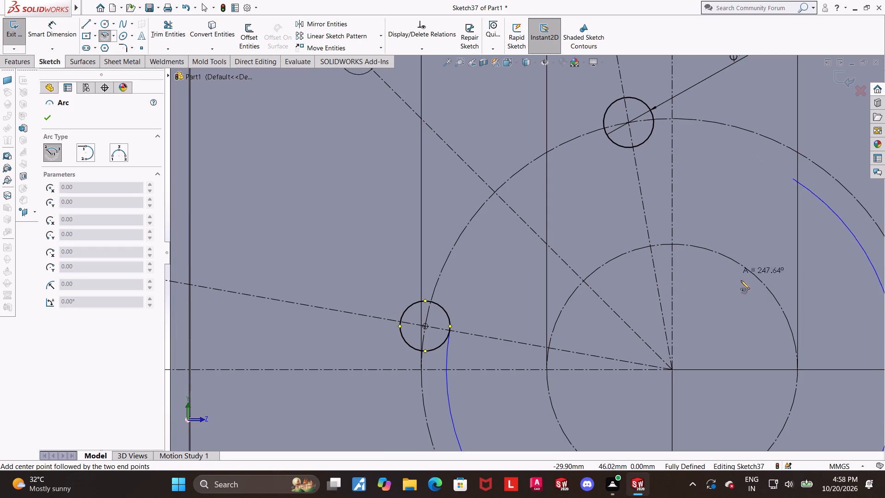
pyautogui.scroll(-2, 742, 288)
pyautogui.scroll(6, 739, 293)
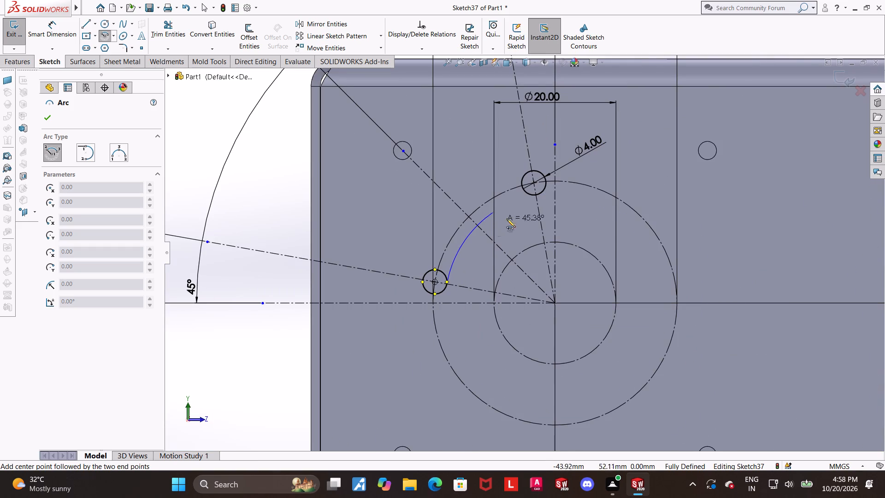
pyautogui.scroll(-5, 514, 211)
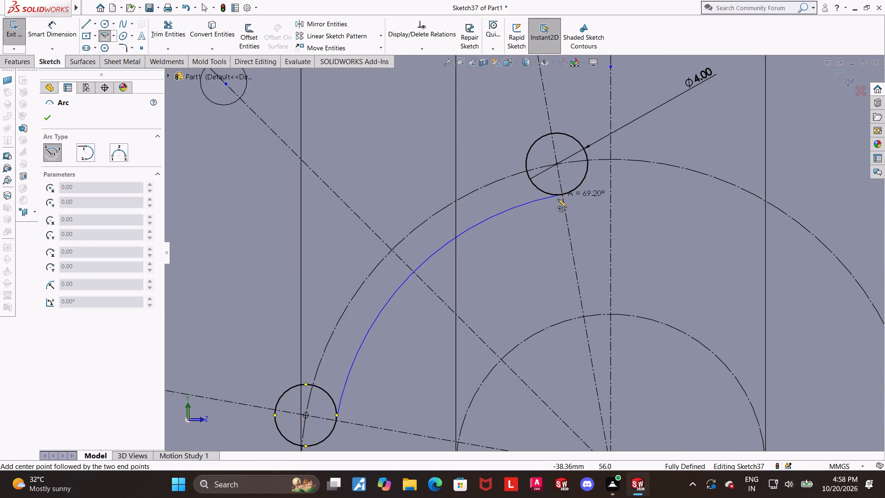
pyautogui.click(558, 199)
pyautogui.press('Escape')
pyautogui.press('Escape')
# Make the inner arc tangent to the small circle on the steep centerline.
pyautogui.click(566, 194)
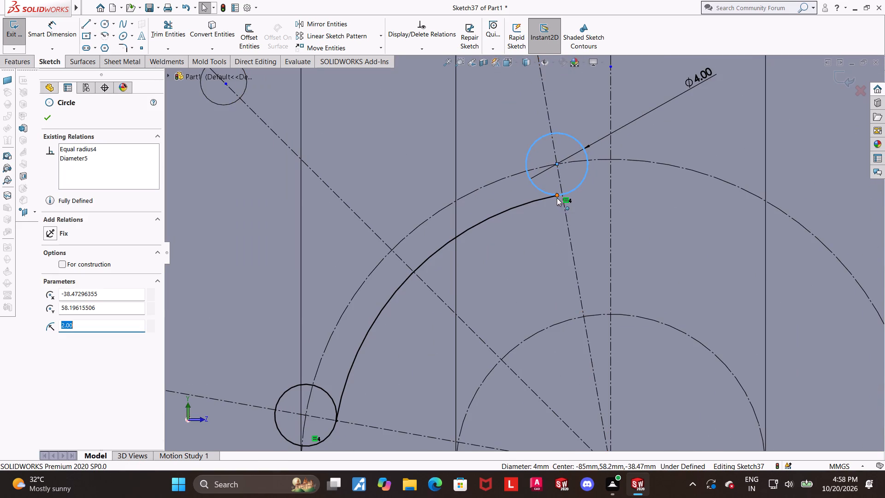
pyautogui.keyDown('ctrl'); pyautogui.click(549, 197); pyautogui.keyUp('ctrl')
pyautogui.click(53, 299)
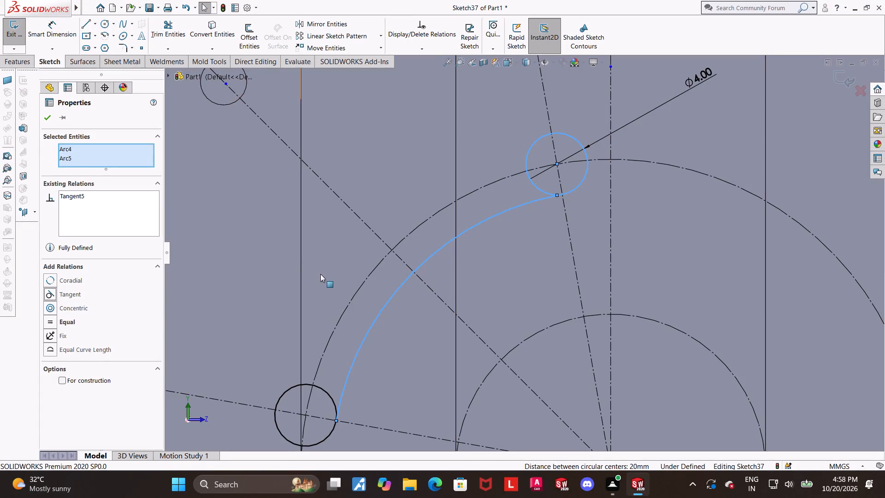
pyautogui.click(323, 272)
pyautogui.press('Escape')
pyautogui.scroll(4, 328, 331)
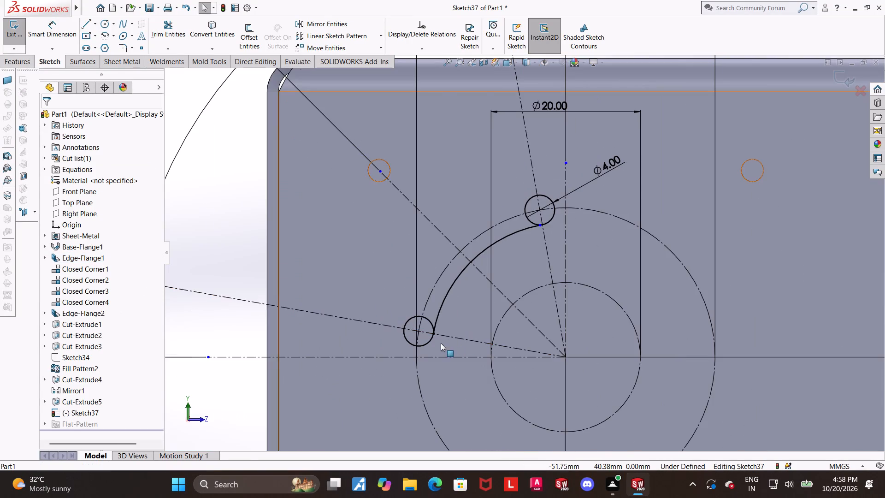
# Make the inner arc tangent to the small circle on the shallow centerline.
pyautogui.scroll(-4, 441, 343)
pyautogui.click(443, 314)
pyautogui.keyDown('ctrl'); pyautogui.click(451, 283); pyautogui.keyUp('ctrl')
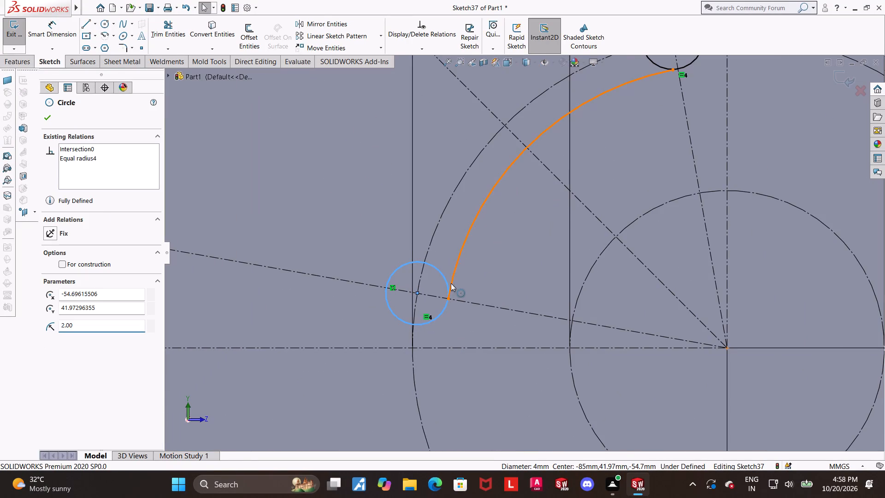
pyautogui.click(56, 296)
pyautogui.scroll(5, 367, 289)
pyautogui.press('Escape')
pyautogui.press('Escape')
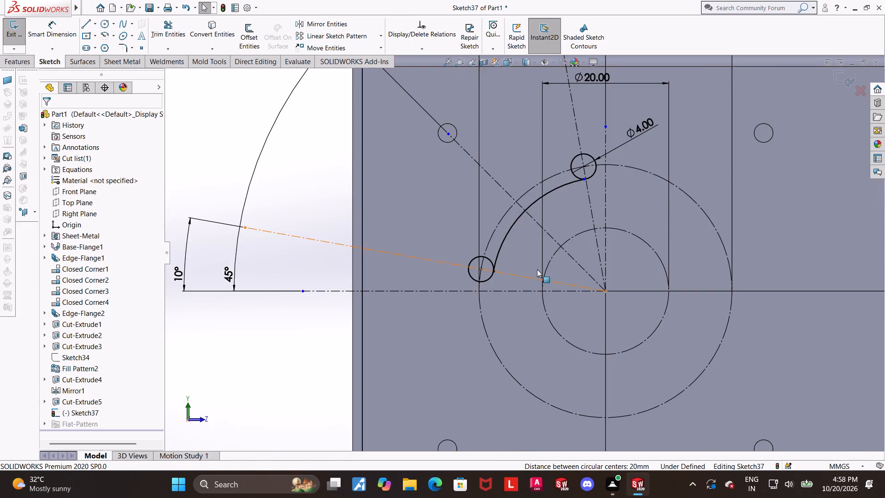
# Make the inner arc's endpoint coincident with the small circle on the shallow centerline.
pyautogui.scroll(-4, 501, 273)
pyautogui.click(494, 266)
pyautogui.keyDown('ctrl'); pyautogui.click(487, 274); pyautogui.keyUp('ctrl')
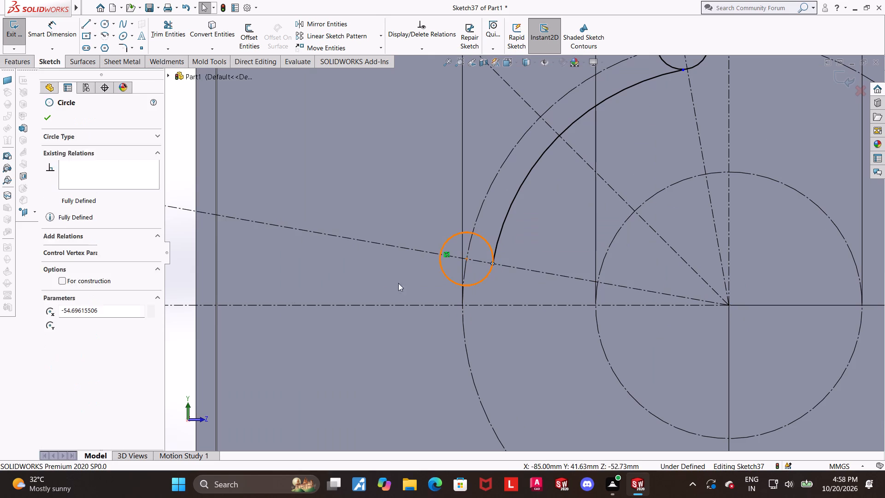
pyautogui.click(55, 294)
pyautogui.scroll(5, 383, 294)
pyautogui.scroll(4, 523, 286)
pyautogui.press('Escape')
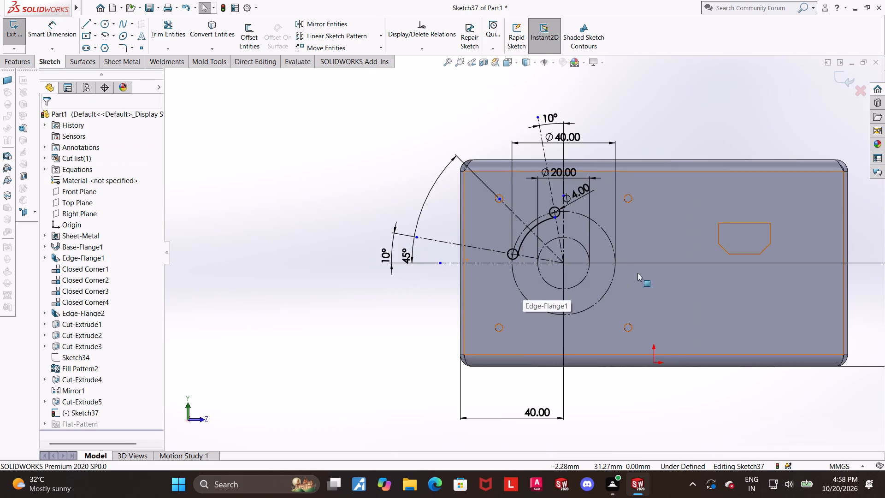
# Make the inner arc's other endpoint coincident with the small circle on the steep centerline.
pyautogui.scroll(-5, 582, 218)
pyautogui.click(493, 231)
pyautogui.keyDown('ctrl'); pyautogui.click(496, 229); pyautogui.keyUp('ctrl')
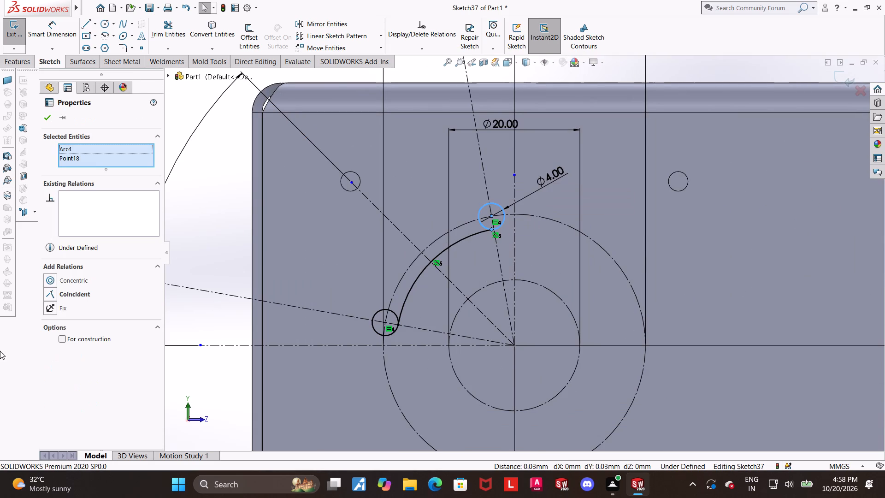
pyautogui.click(45, 298)
pyautogui.press('Escape')
# Sketch a centerpoint arc about the construction circles' centre joining the two small circles' outer sides, radius about 22 mm, sweeping about 70°.
pyautogui.scroll(3, 401, 328)
pyautogui.scroll(-3, 523, 263)
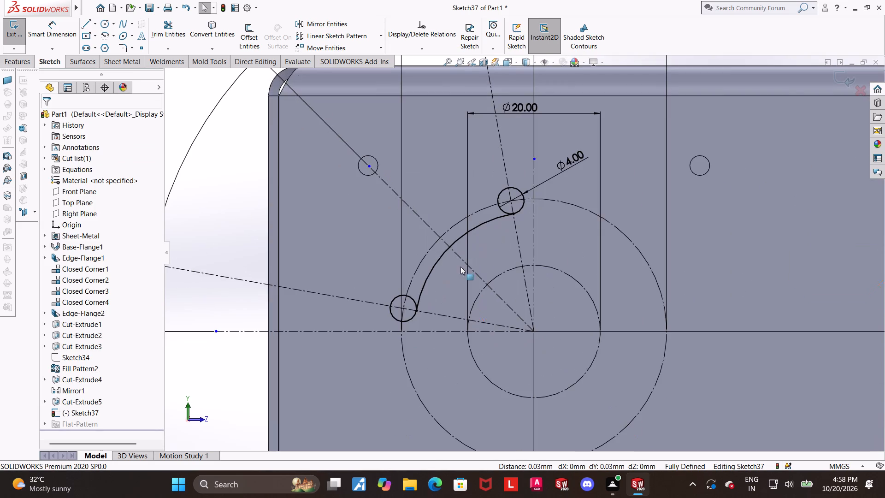
pyautogui.scroll(-1, 598, 213)
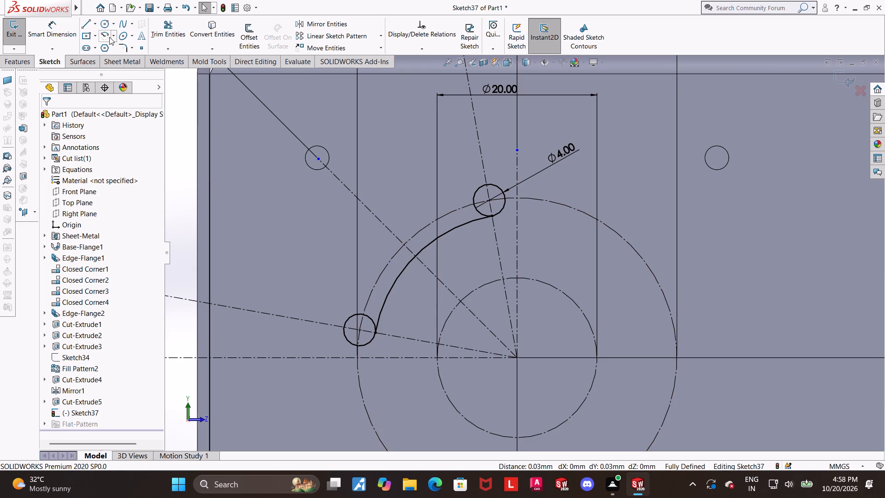
pyautogui.click(106, 40)
pyautogui.click(517, 356)
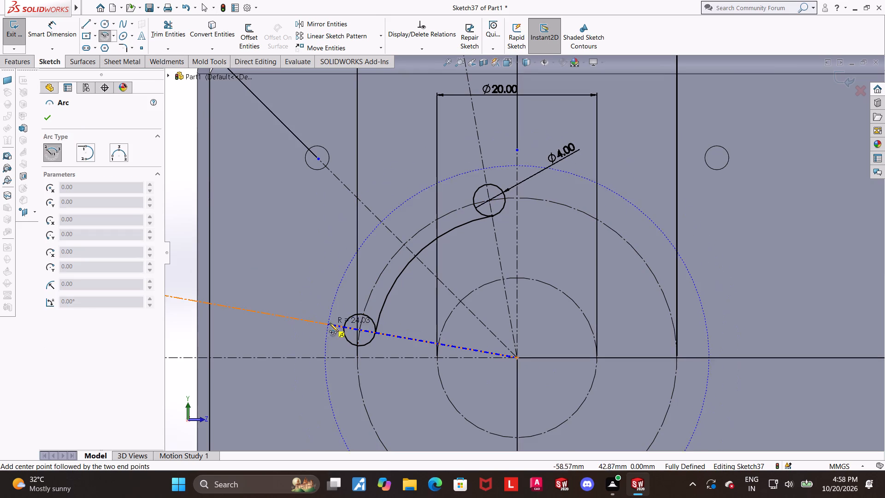
pyautogui.click(343, 326)
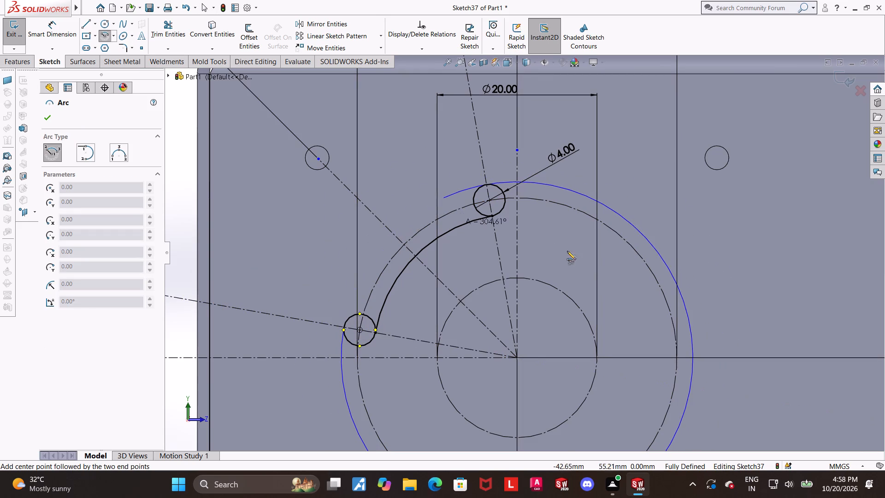
pyautogui.scroll(3, 656, 352)
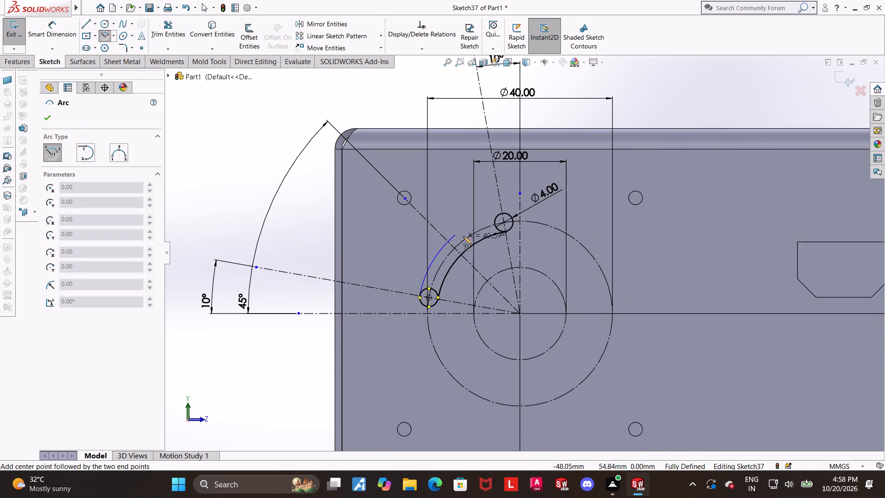
pyautogui.scroll(-3, 489, 231)
pyautogui.click(517, 204)
pyautogui.press('Escape')
pyautogui.press('Escape')
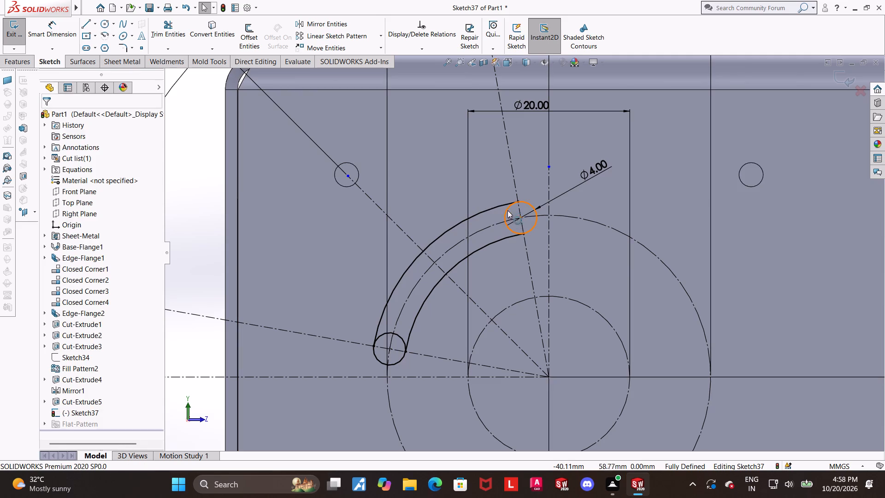
# Make the outer arc tangent to the small circle on the steep centerline.
pyautogui.click(509, 206)
pyautogui.keyDown('ctrl'); pyautogui.click(507, 202); pyautogui.keyUp('ctrl')
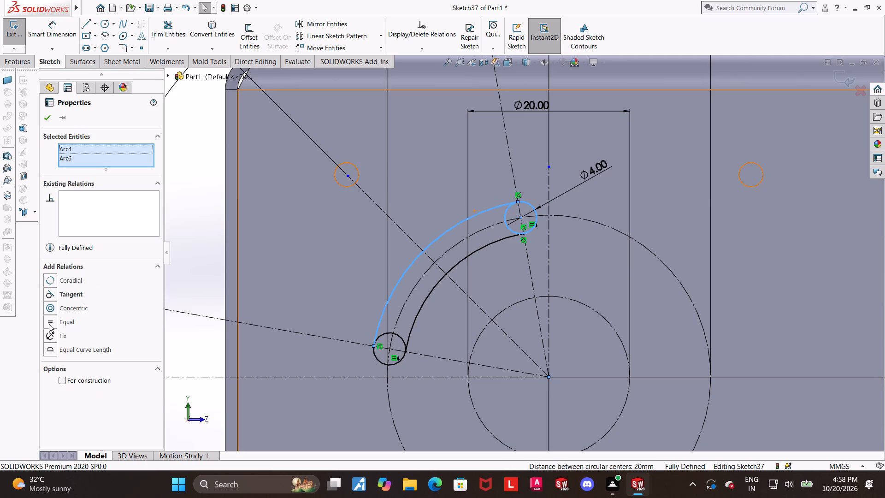
pyautogui.click(51, 295)
pyautogui.press('Escape')
pyautogui.scroll(1, 347, 301)
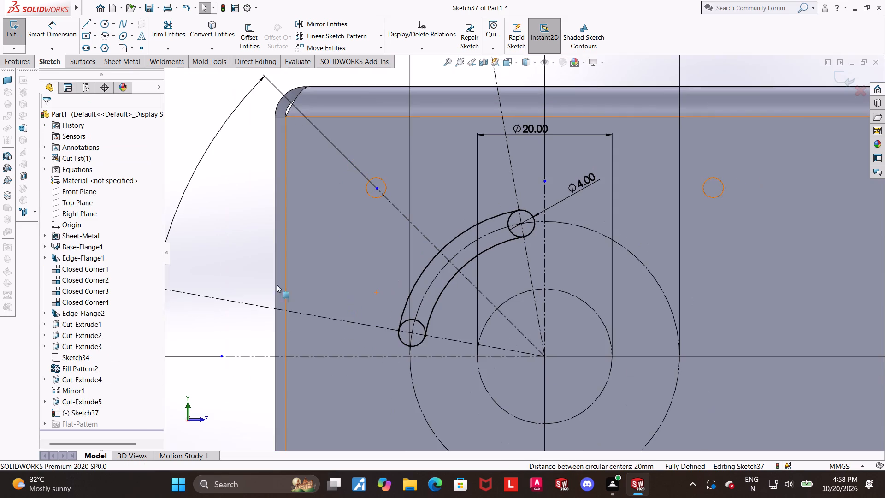
# Make the outer arc tangent to the small circle on the shallow centerline.
pyautogui.click(249, 261)
pyautogui.scroll(-2, 436, 332)
pyautogui.click(401, 308)
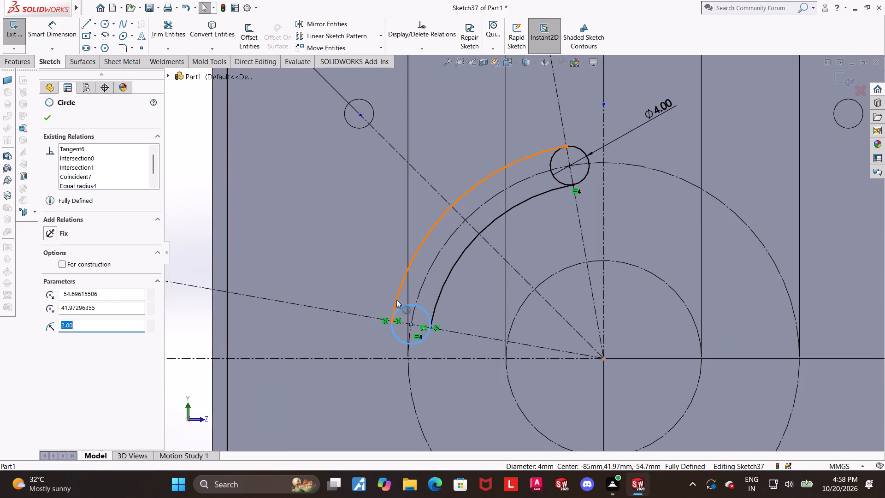
pyautogui.keyDown('ctrl'); pyautogui.click(396, 300); pyautogui.keyUp('ctrl')
pyautogui.click(49, 293)
pyautogui.press('Escape')
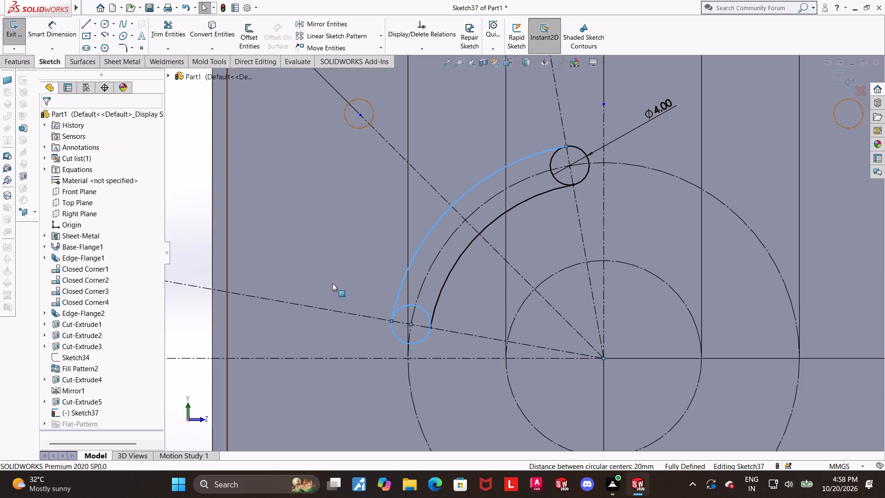
# Make the outer arc's endpoint coincident with the small circle on the shallow centerline.
pyautogui.scroll(-2, 412, 297)
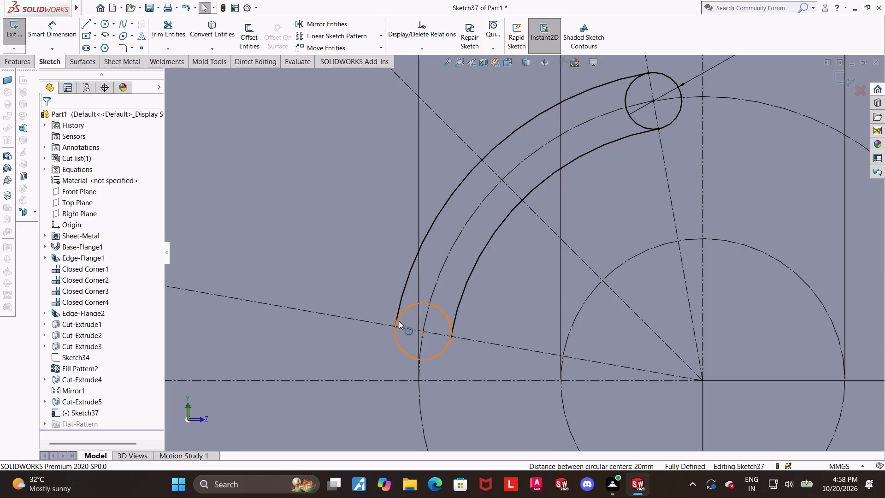
pyautogui.click(395, 327)
pyautogui.keyDown('ctrl'); pyautogui.click(408, 304); pyautogui.keyUp('ctrl')
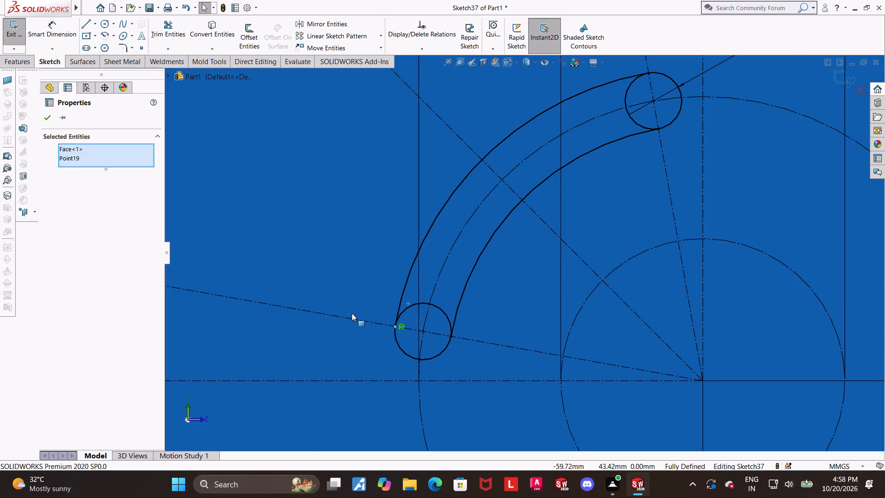
pyautogui.scroll(3, 352, 313)
pyautogui.click(268, 197)
pyautogui.click(447, 295)
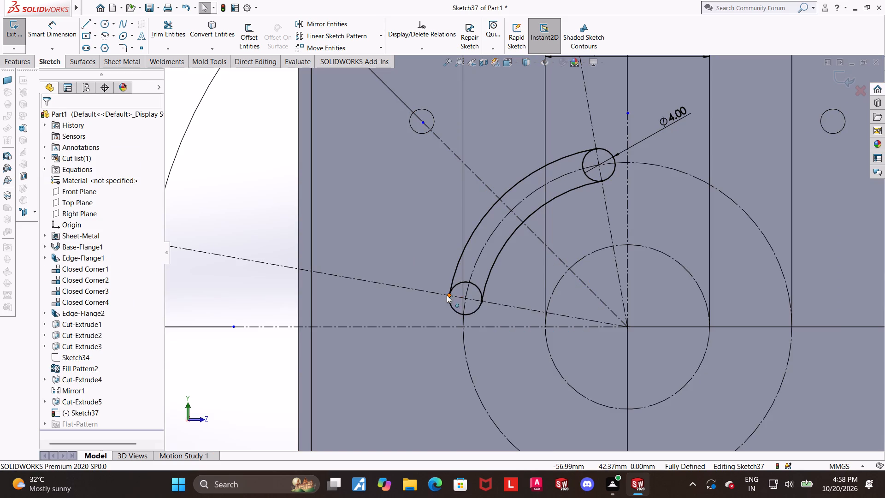
pyautogui.keyDown('ctrl'); pyautogui.click(459, 282); pyautogui.keyUp('ctrl')
pyautogui.click(47, 290)
pyautogui.press('Escape')
pyautogui.click(189, 190)
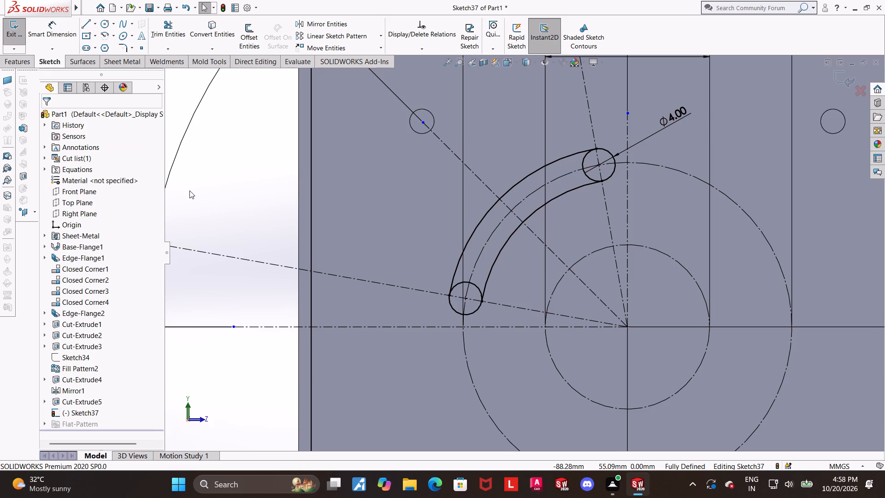
# Make the outer arc's other endpoint coincident with the small circle on the steep centerline.
pyautogui.scroll(-2, 600, 146)
pyautogui.click(586, 160)
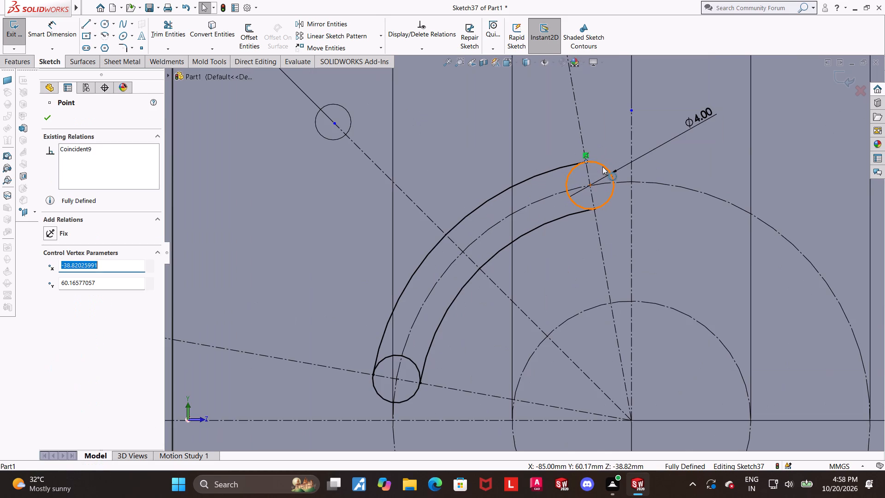
pyautogui.keyDown('ctrl'); pyautogui.click(602, 166); pyautogui.keyUp('ctrl')
pyautogui.click(52, 295)
pyautogui.press('Escape')
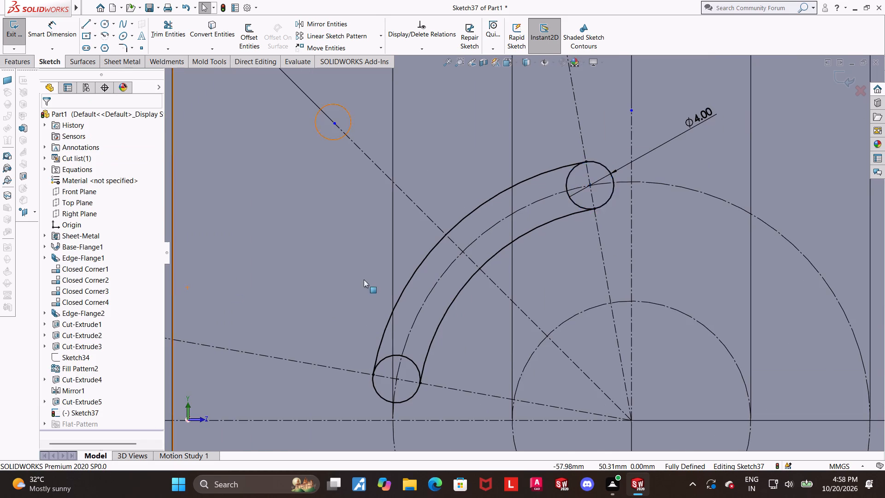
pyautogui.scroll(2, 373, 279)
pyautogui.click(552, 192)
pyautogui.scroll(1, 539, 220)
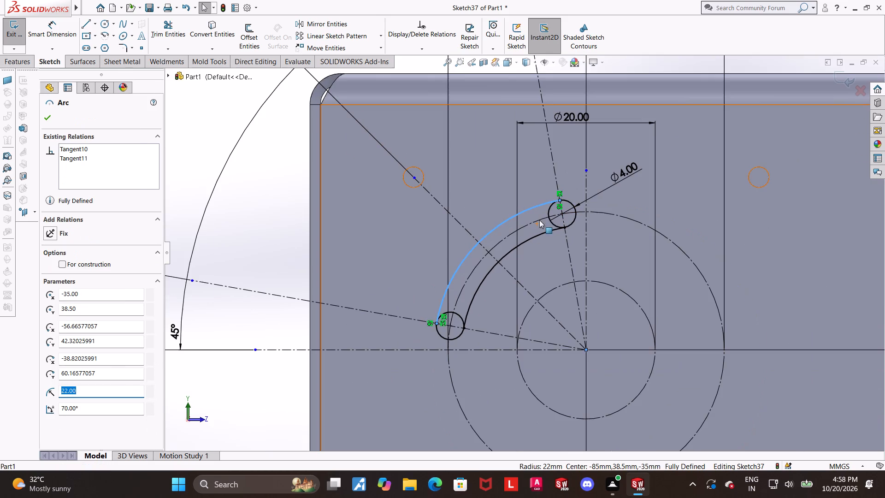
pyautogui.press('Escape')
pyautogui.scroll(1, 496, 294)
pyautogui.press('Escape')
# Trim away the parts of both small circles lying between the two arcs, leaving a closed curved slot outline.
pyautogui.scroll(-4, 497, 296)
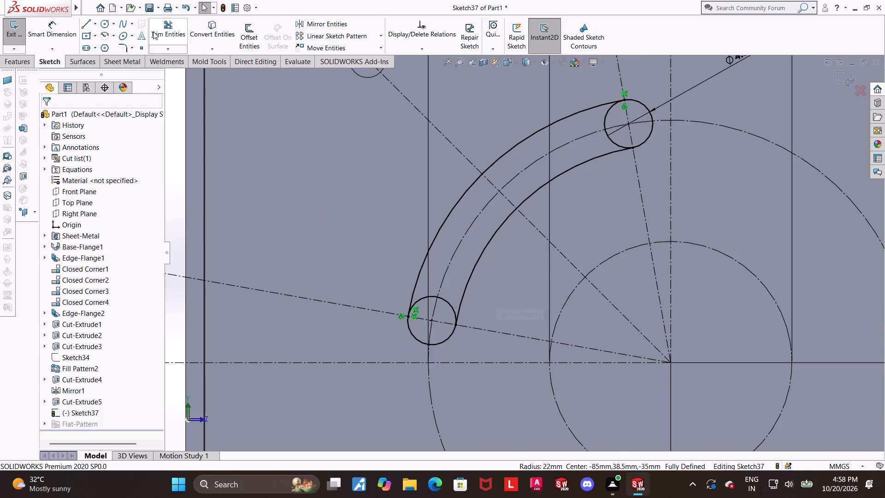
pyautogui.click(153, 31)
pyautogui.scroll(-3, 511, 264)
pyautogui.moveTo(409, 341); pyautogui.dragTo(409, 291)
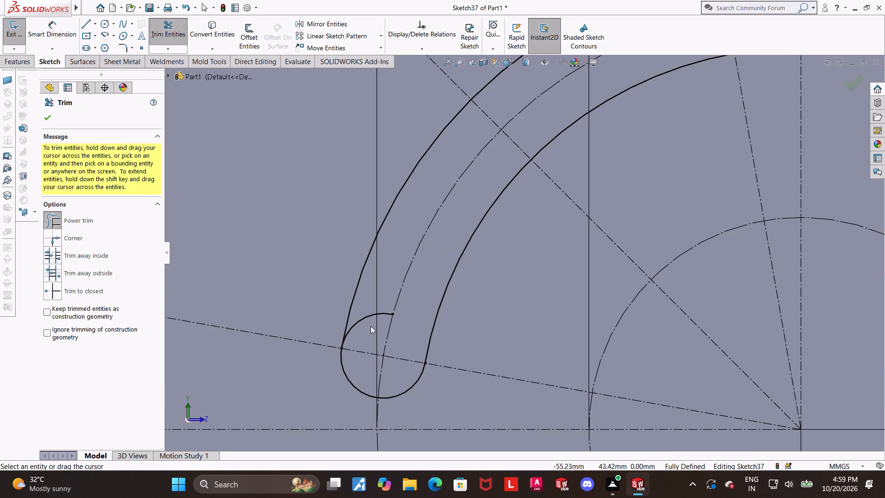
pyautogui.moveTo(368, 327); pyautogui.dragTo(365, 297)
pyautogui.scroll(3, 434, 274)
pyautogui.scroll(2, 587, 182)
pyautogui.scroll(-2, 607, 152)
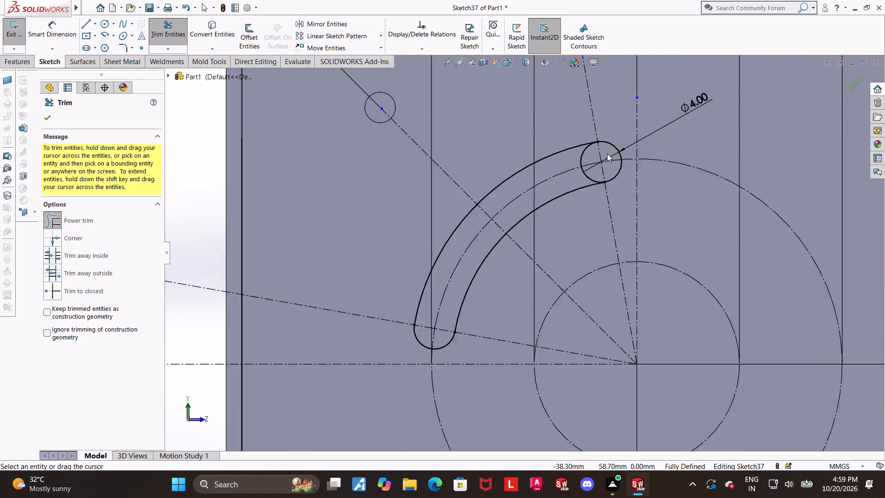
pyautogui.scroll(-2, 607, 154)
pyautogui.moveTo(568, 200); pyautogui.dragTo(544, 206)
pyautogui.moveTo(560, 166); pyautogui.dragTo(520, 163)
pyautogui.scroll(6, 545, 189)
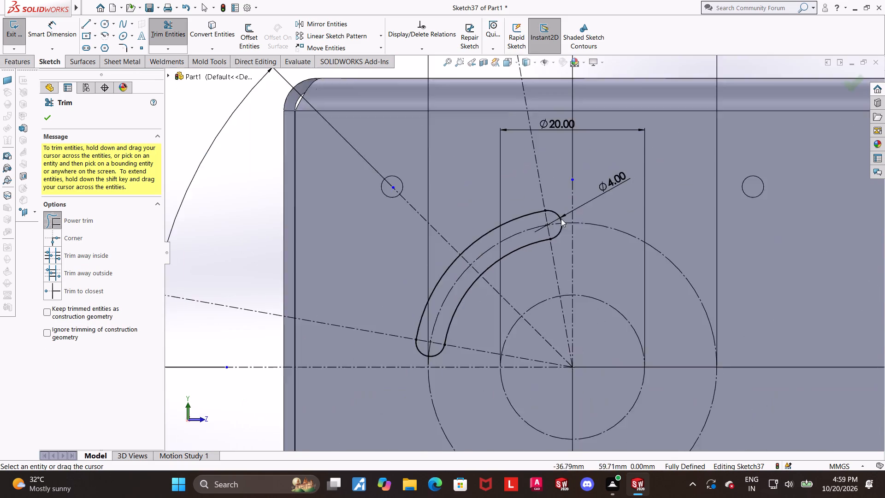
pyautogui.scroll(3, 561, 219)
pyautogui.scroll(-2, 563, 321)
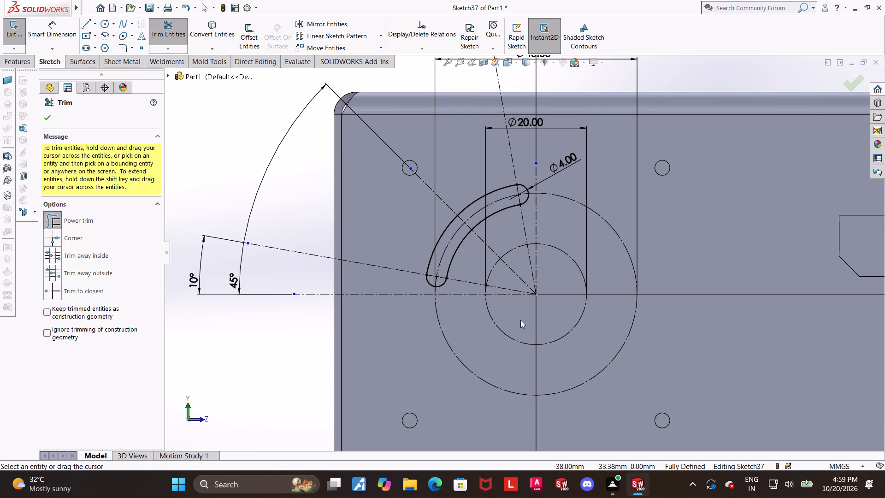
# Start a circular sketch pattern for the curved slot and clear its default centre point and initial arc selection.
pyautogui.scroll(1, 518, 309)
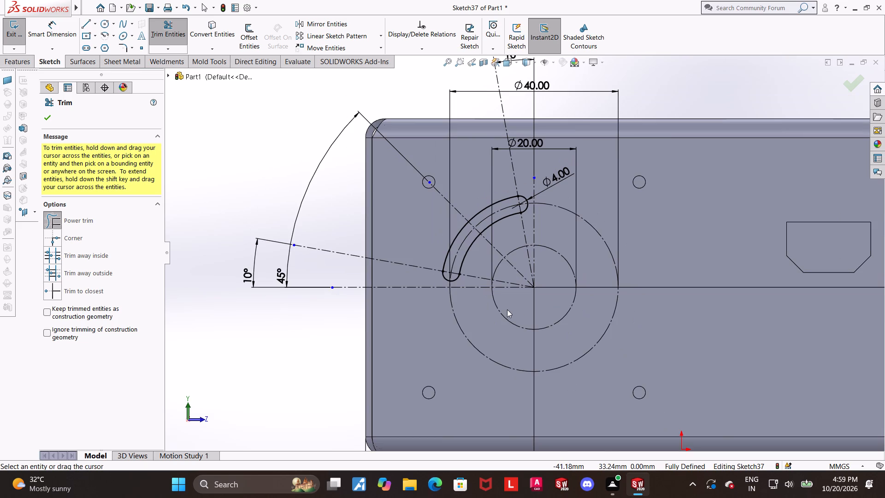
pyautogui.scroll(2, 507, 308)
pyautogui.scroll(-1, 663, 354)
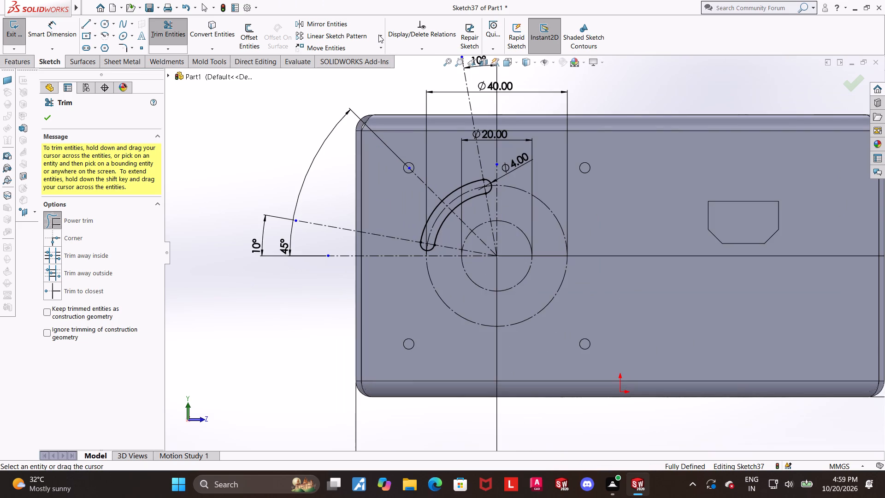
pyautogui.click(378, 35)
pyautogui.click(380, 35)
pyautogui.click(341, 65)
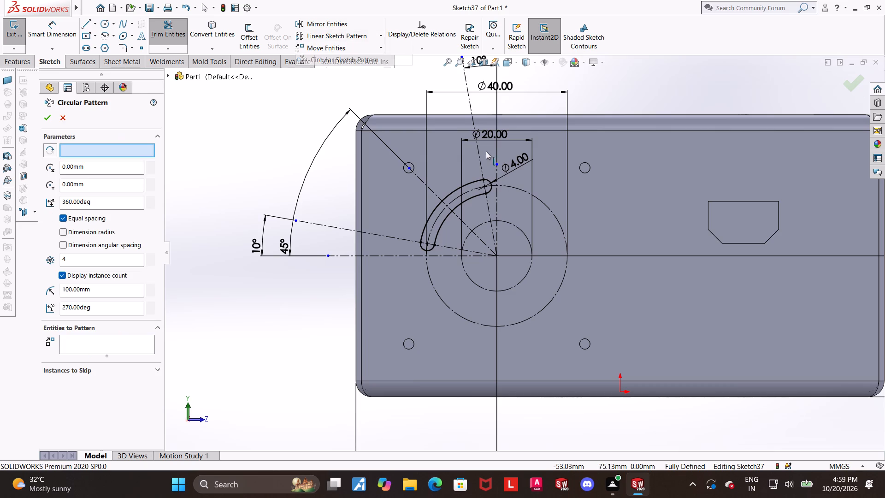
pyautogui.click(462, 184)
pyautogui.scroll(3, 470, 222)
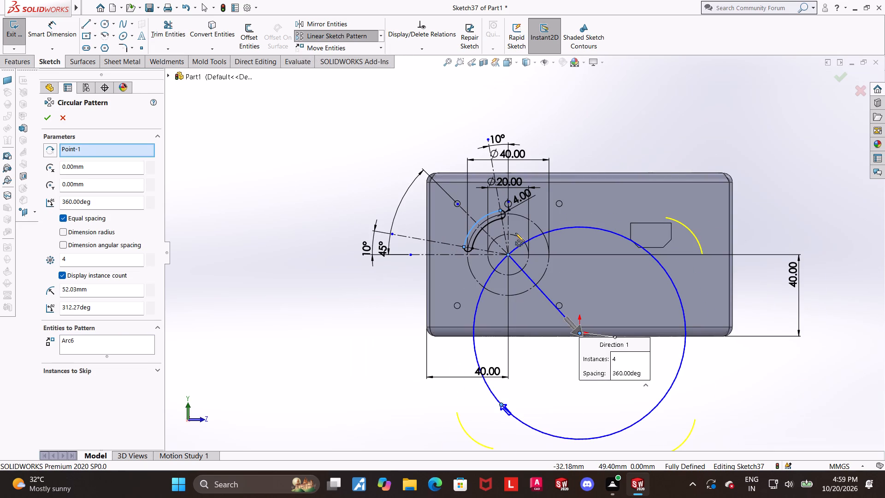
pyautogui.rightClick(101, 343)
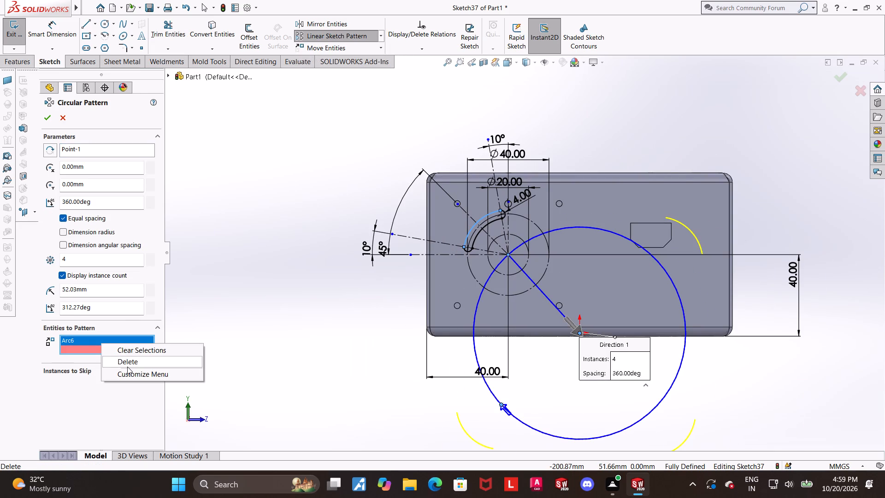
pyautogui.click(127, 367)
pyautogui.scroll(-4, 534, 231)
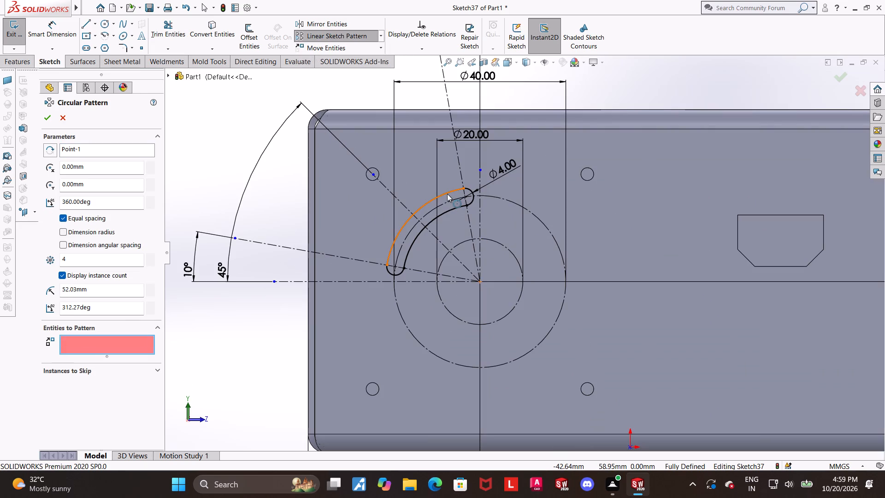
pyautogui.click(447, 194)
pyautogui.scroll(3, 447, 194)
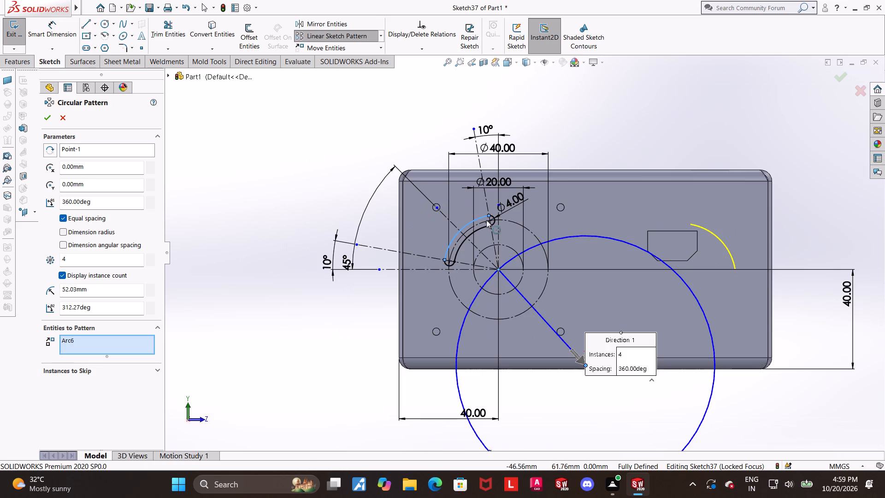
pyautogui.rightClick(100, 348)
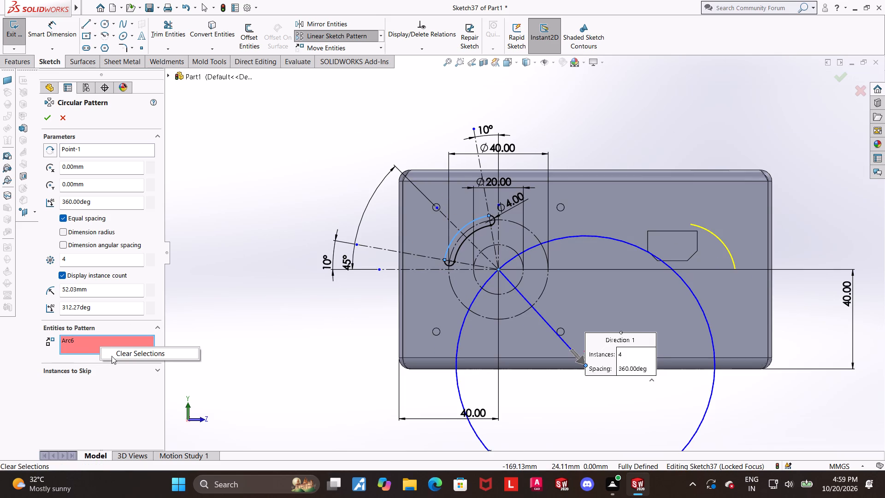
pyautogui.click(112, 356)
pyautogui.rightClick(91, 151)
pyautogui.click(112, 167)
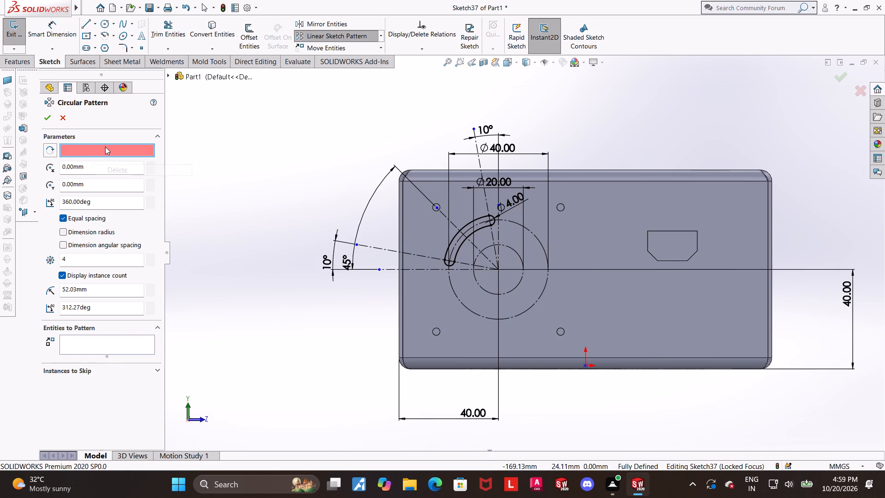
# Pattern the slot's four arcs around the Ø20 construction circle's centre, with 4 equally spaced instances over 360°.
pyautogui.click(105, 147)
pyautogui.click(499, 269)
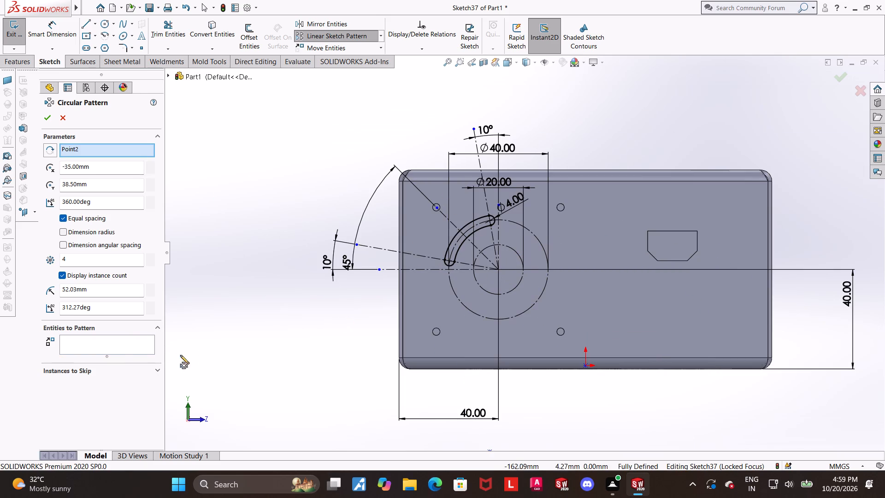
pyautogui.doubleClick(115, 344)
pyautogui.click(473, 221)
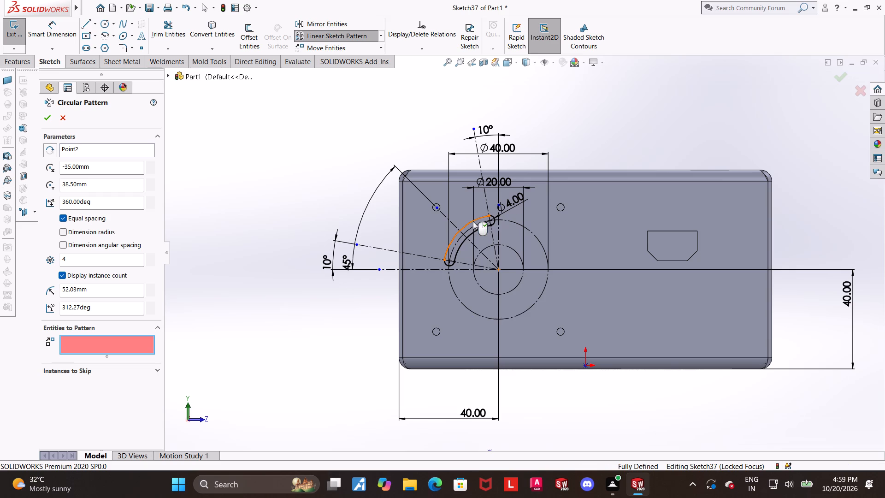
pyautogui.scroll(-3, 567, 290)
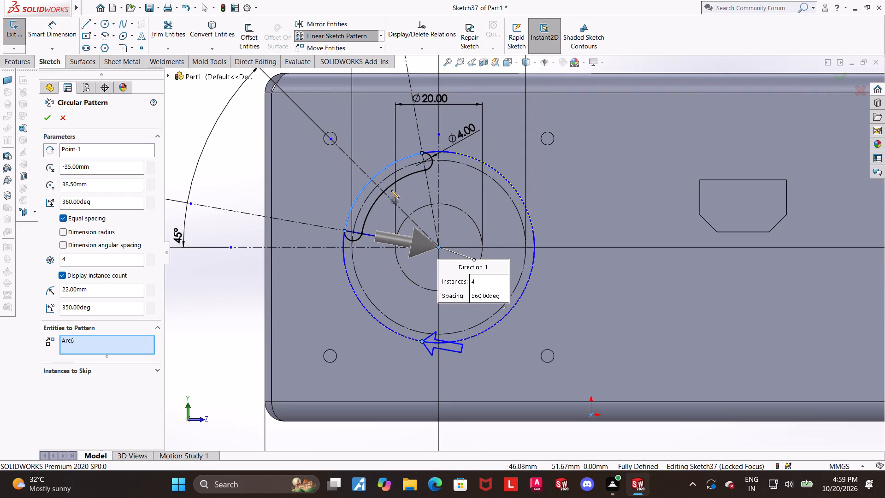
pyautogui.click(389, 188)
pyautogui.click(349, 241)
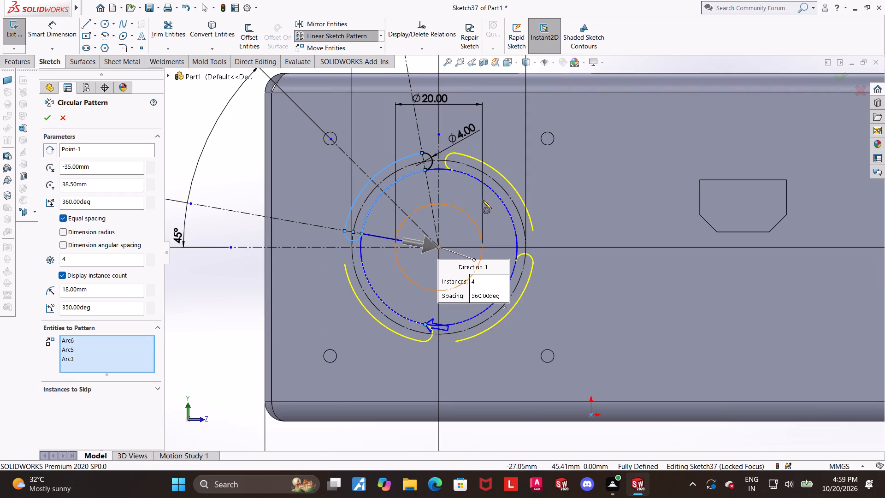
pyautogui.click(430, 163)
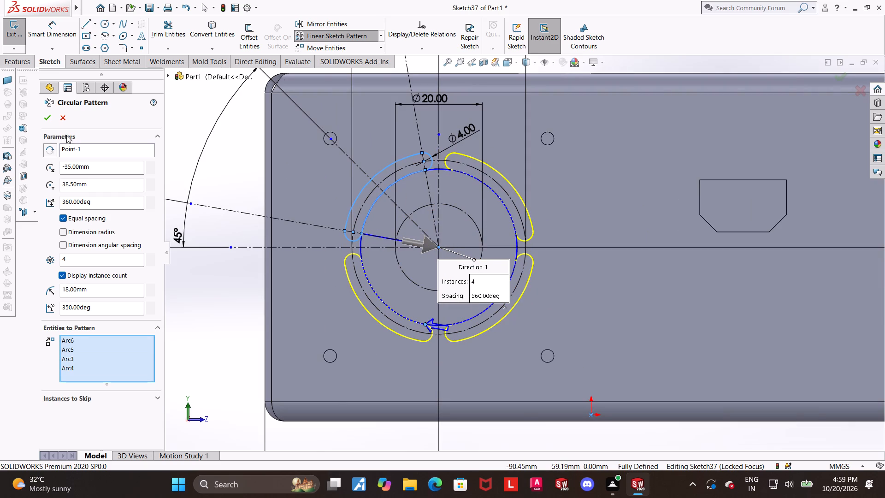
pyautogui.click(46, 123)
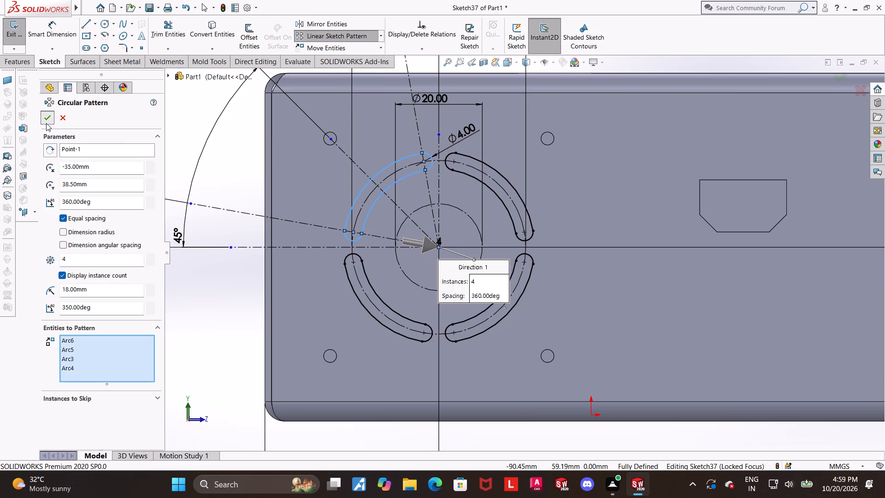
pyautogui.scroll(1, 460, 252)
pyautogui.click(243, 163)
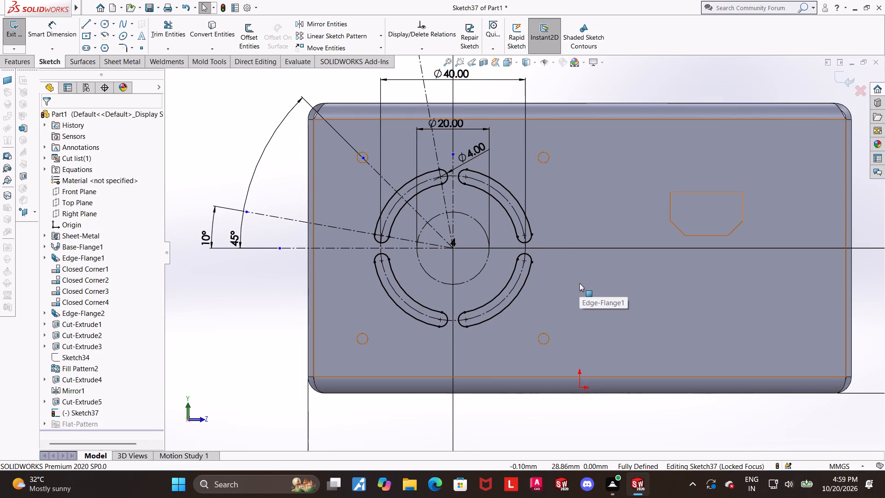
# Check the distance between the end centres of the lower-left curved slot with Smart Dimension, without placing a dimension.
pyautogui.scroll(-1, 579, 283)
pyautogui.scroll(2, 399, 195)
pyautogui.scroll(-2, 484, 161)
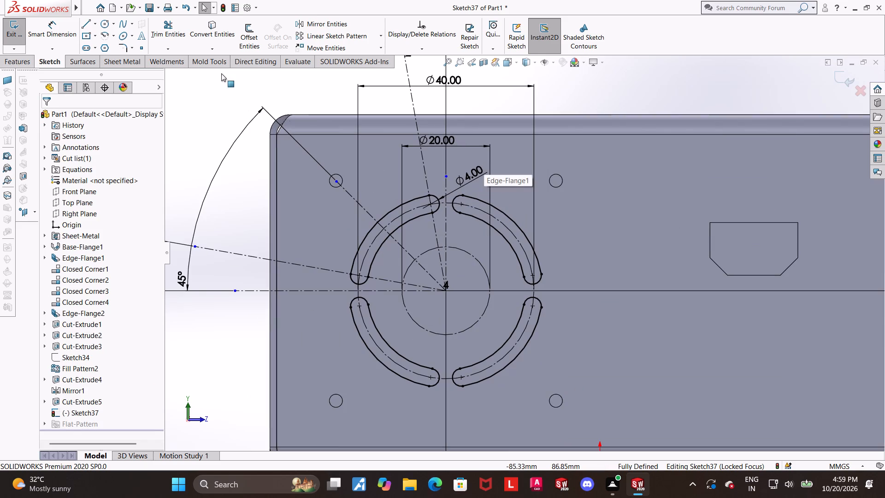
pyautogui.click(54, 35)
pyautogui.scroll(2, 521, 351)
pyautogui.scroll(-2, 503, 365)
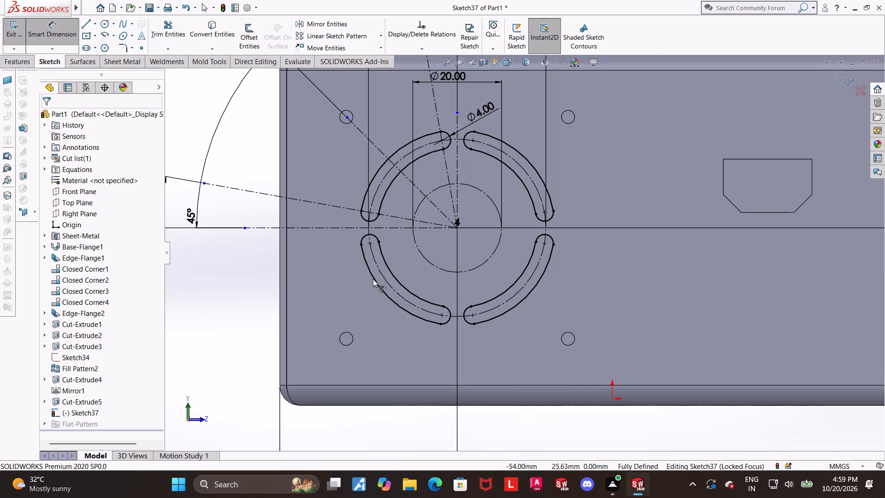
pyautogui.click(368, 245)
pyautogui.click(442, 317)
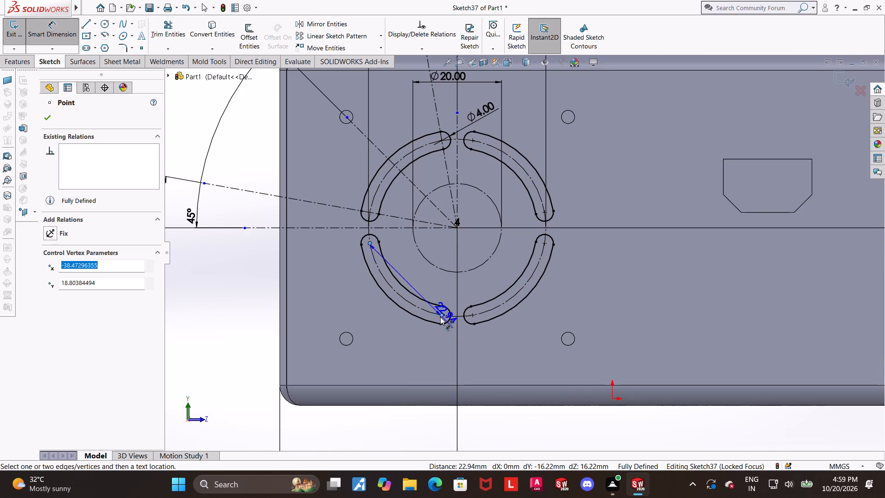
pyautogui.press('Escape')
pyautogui.scroll(2, 345, 304)
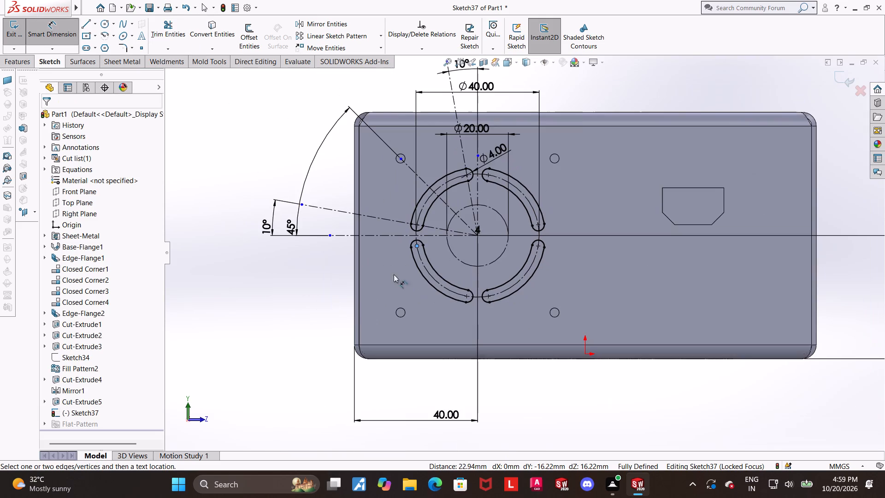
pyautogui.scroll(-2, 543, 160)
pyautogui.press('Escape')
pyautogui.press('Escape')
# Check the angle between the steep and shallow slot centerlines with Smart Dimension, without placing a dimension.
pyautogui.click(54, 32)
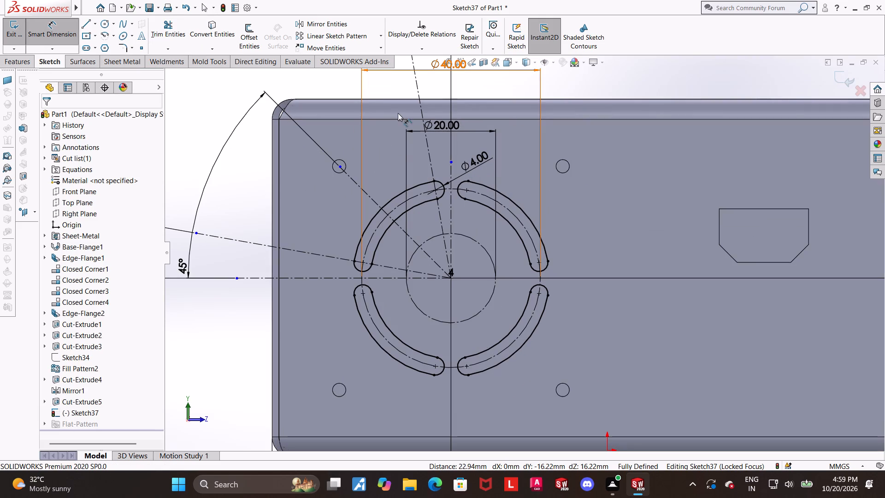
pyautogui.click(419, 103)
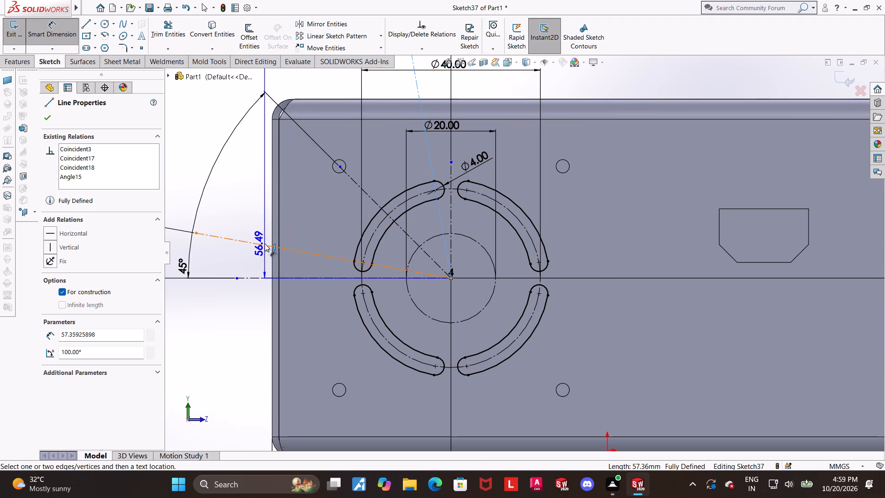
pyautogui.click(265, 243)
pyautogui.scroll(-2, 265, 243)
pyautogui.scroll(4, 275, 206)
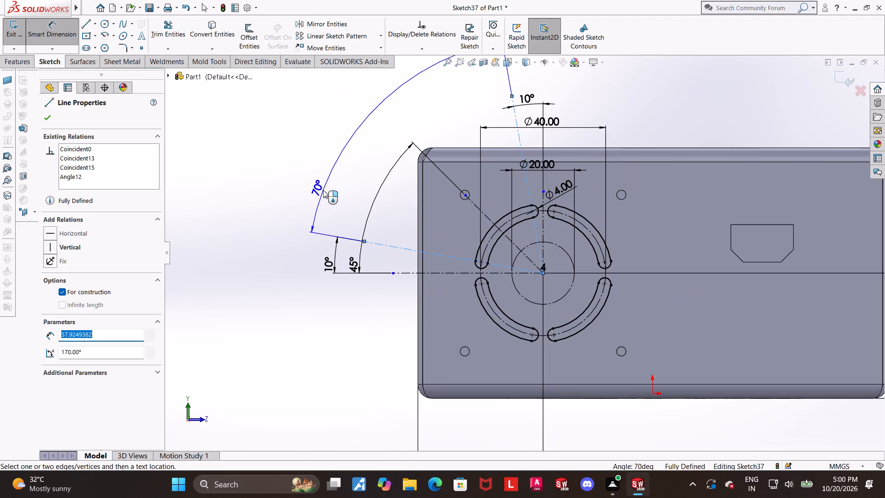
pyautogui.scroll(-1, 323, 190)
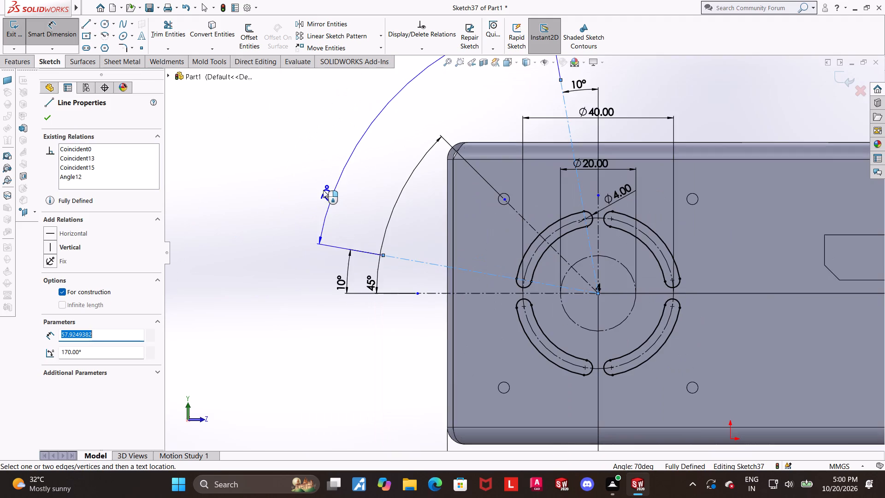
pyautogui.scroll(-1, 339, 177)
pyautogui.scroll(3, 345, 182)
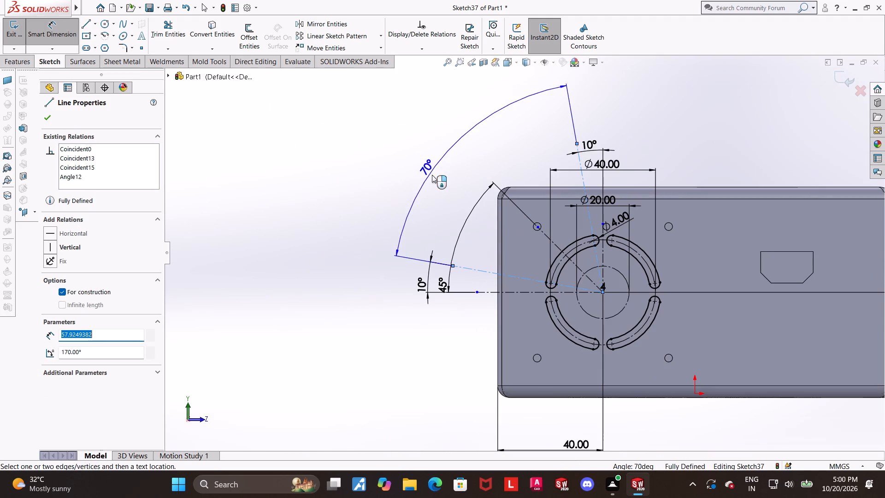
pyautogui.press('Escape')
pyautogui.scroll(5, 433, 191)
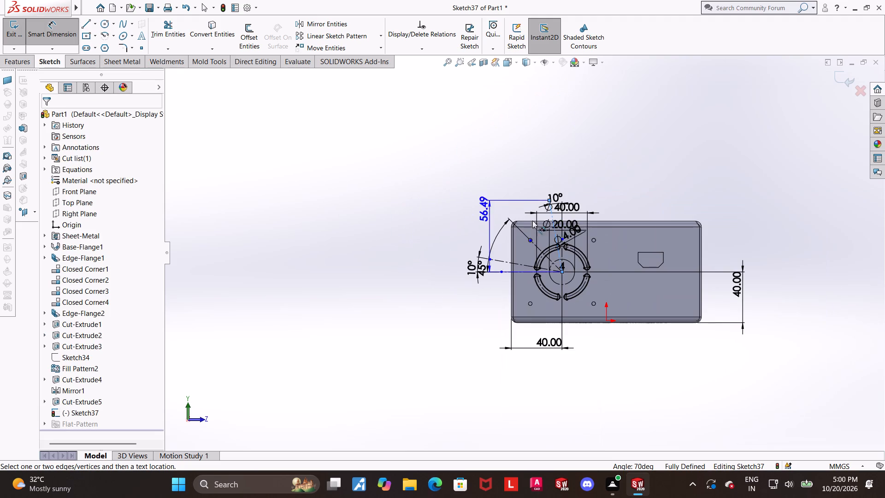
pyautogui.press('Escape')
pyautogui.press('Escape')
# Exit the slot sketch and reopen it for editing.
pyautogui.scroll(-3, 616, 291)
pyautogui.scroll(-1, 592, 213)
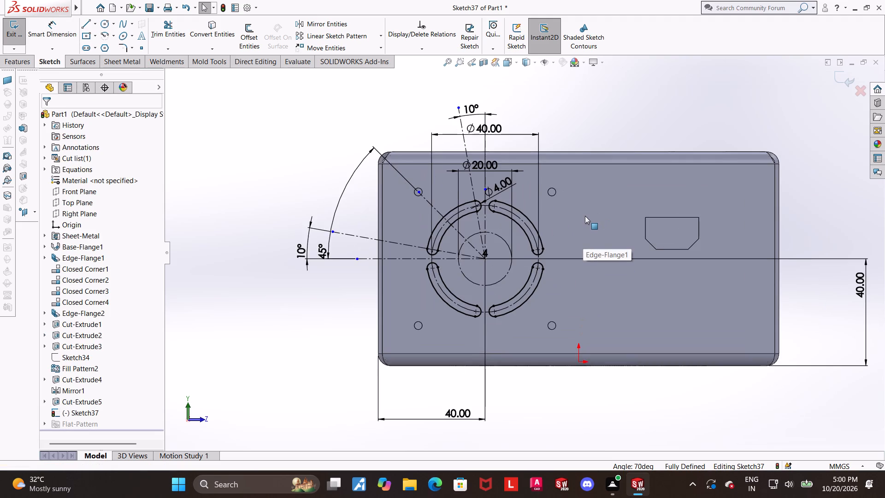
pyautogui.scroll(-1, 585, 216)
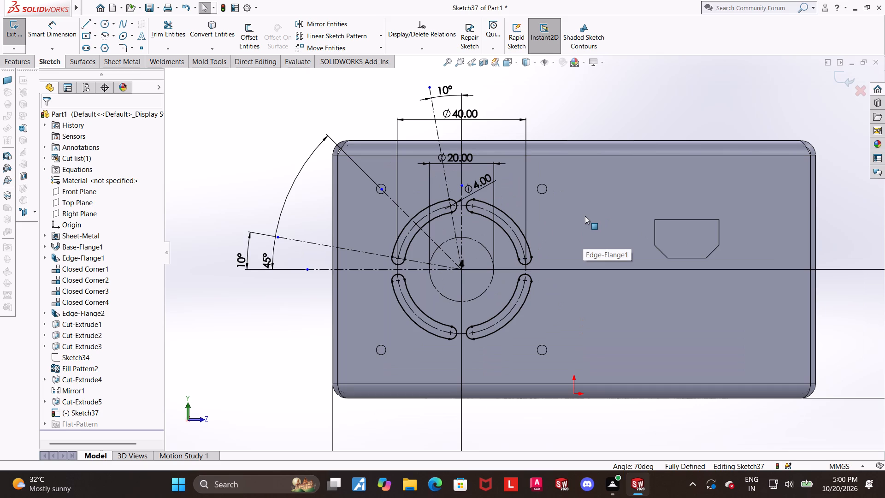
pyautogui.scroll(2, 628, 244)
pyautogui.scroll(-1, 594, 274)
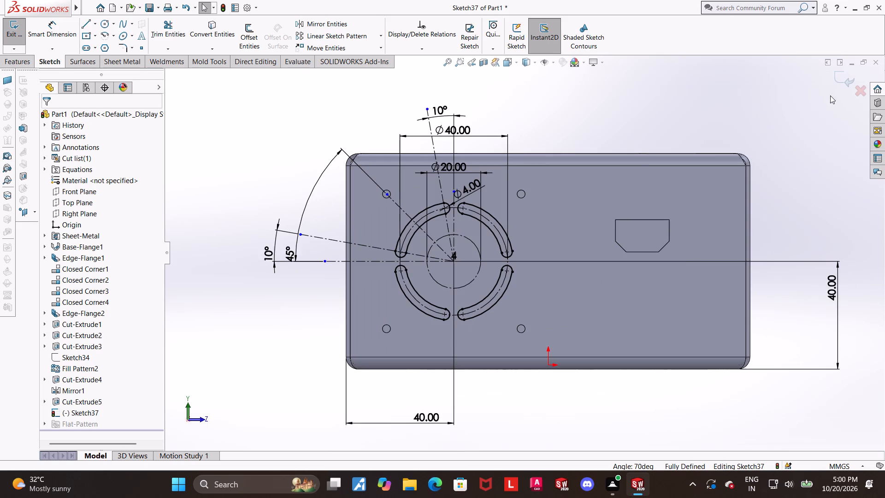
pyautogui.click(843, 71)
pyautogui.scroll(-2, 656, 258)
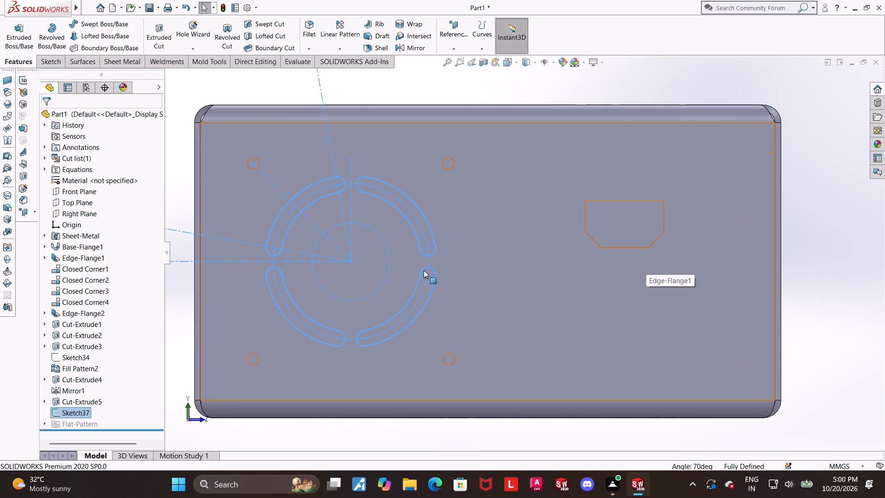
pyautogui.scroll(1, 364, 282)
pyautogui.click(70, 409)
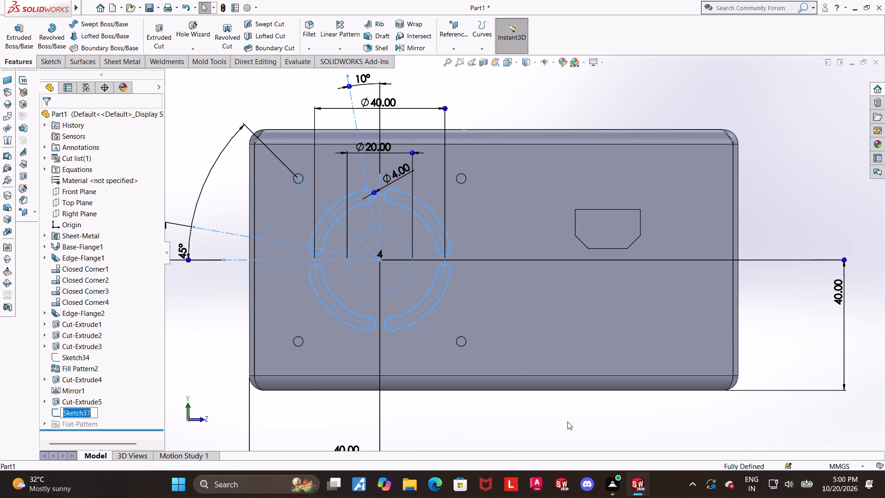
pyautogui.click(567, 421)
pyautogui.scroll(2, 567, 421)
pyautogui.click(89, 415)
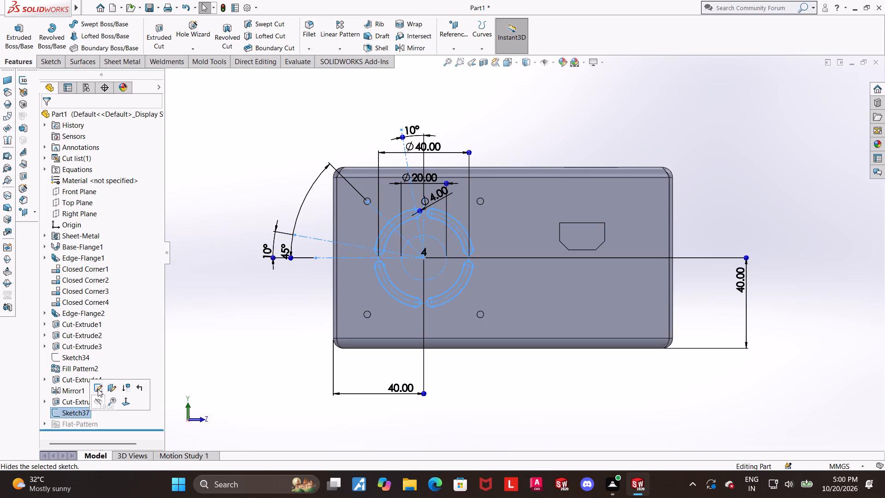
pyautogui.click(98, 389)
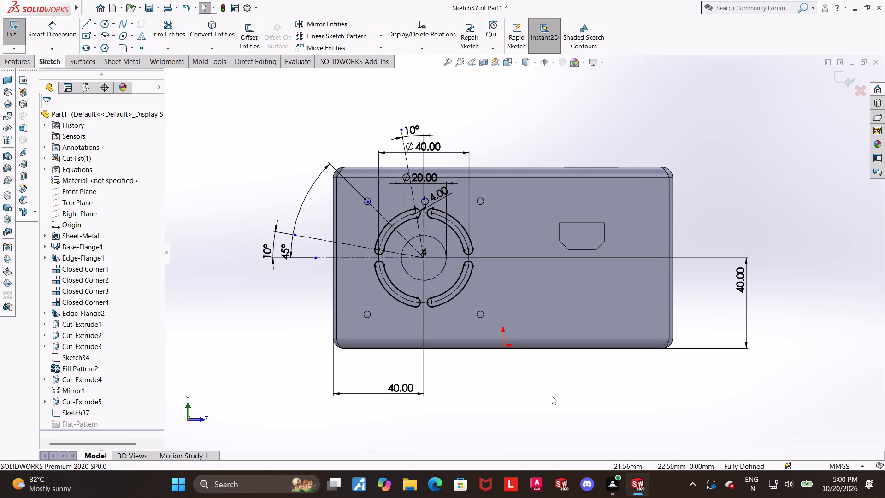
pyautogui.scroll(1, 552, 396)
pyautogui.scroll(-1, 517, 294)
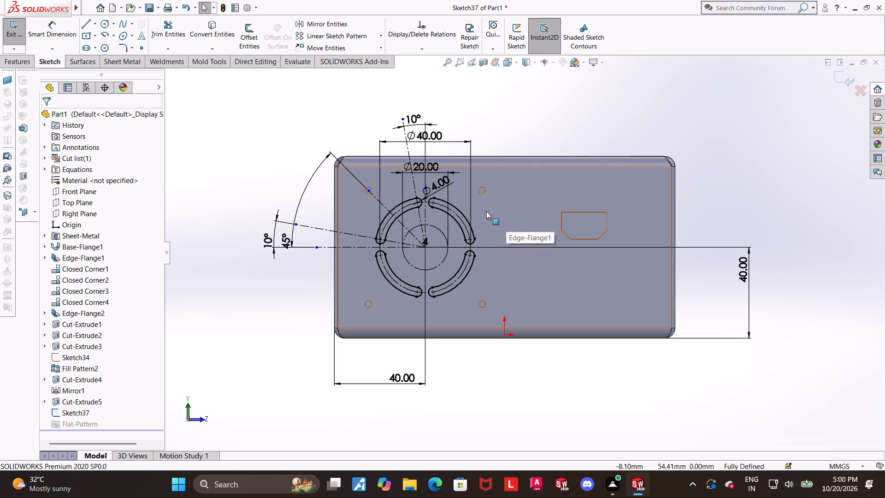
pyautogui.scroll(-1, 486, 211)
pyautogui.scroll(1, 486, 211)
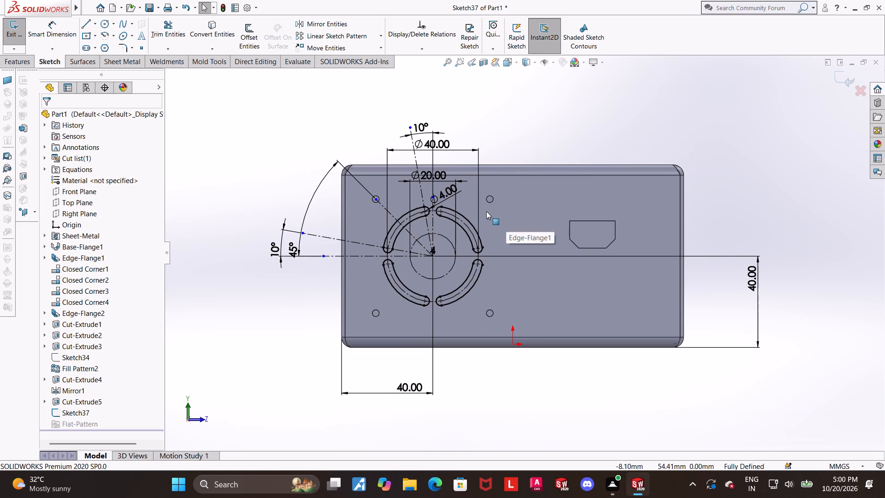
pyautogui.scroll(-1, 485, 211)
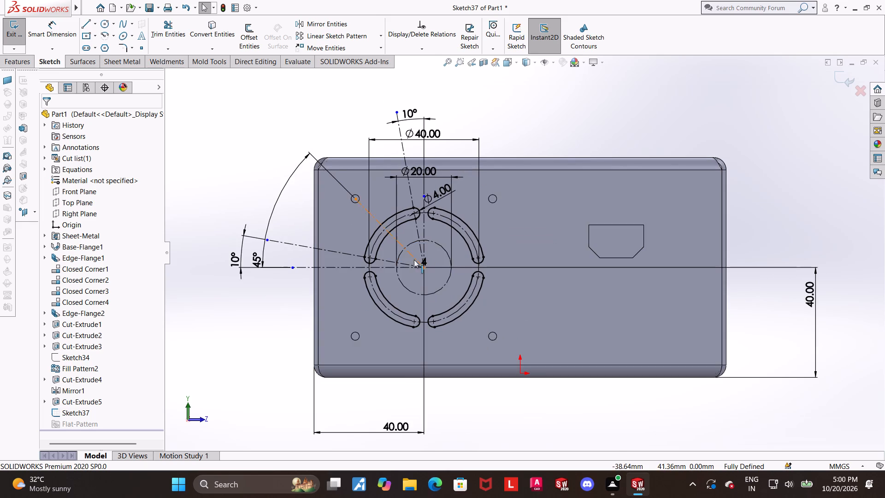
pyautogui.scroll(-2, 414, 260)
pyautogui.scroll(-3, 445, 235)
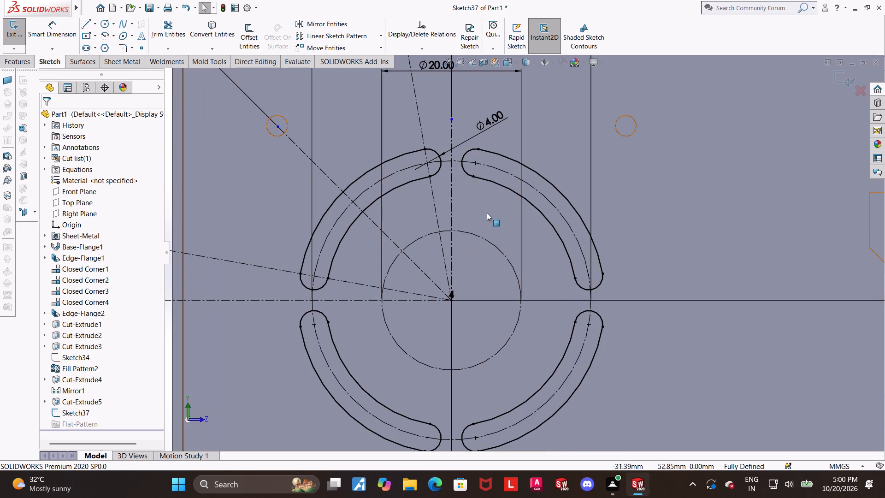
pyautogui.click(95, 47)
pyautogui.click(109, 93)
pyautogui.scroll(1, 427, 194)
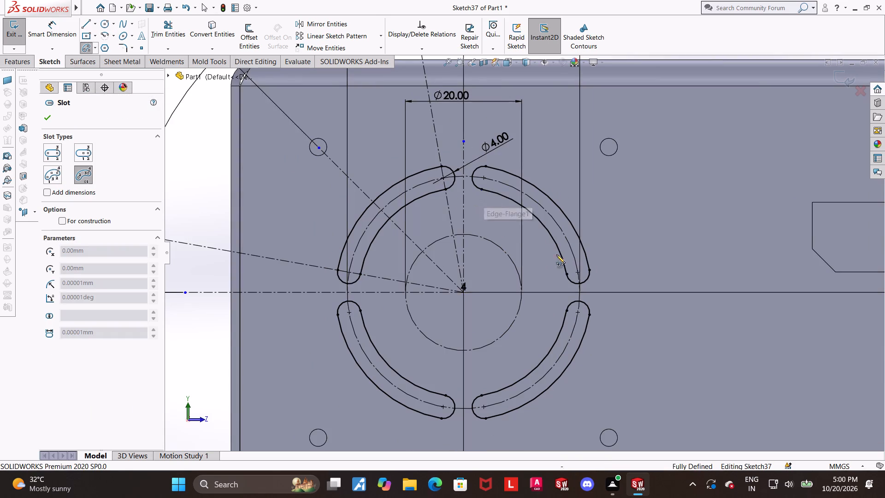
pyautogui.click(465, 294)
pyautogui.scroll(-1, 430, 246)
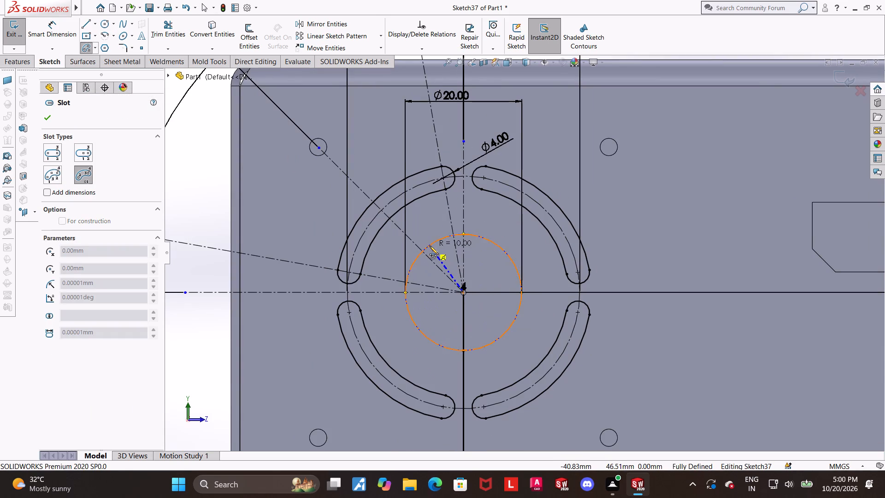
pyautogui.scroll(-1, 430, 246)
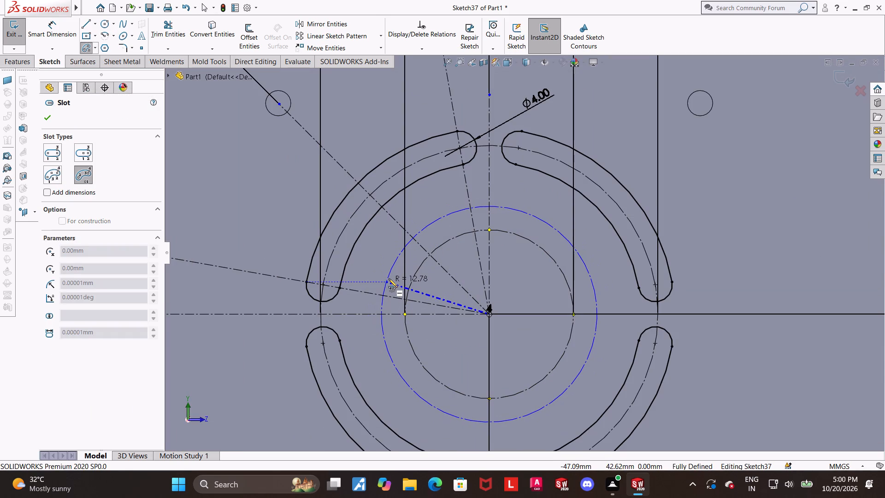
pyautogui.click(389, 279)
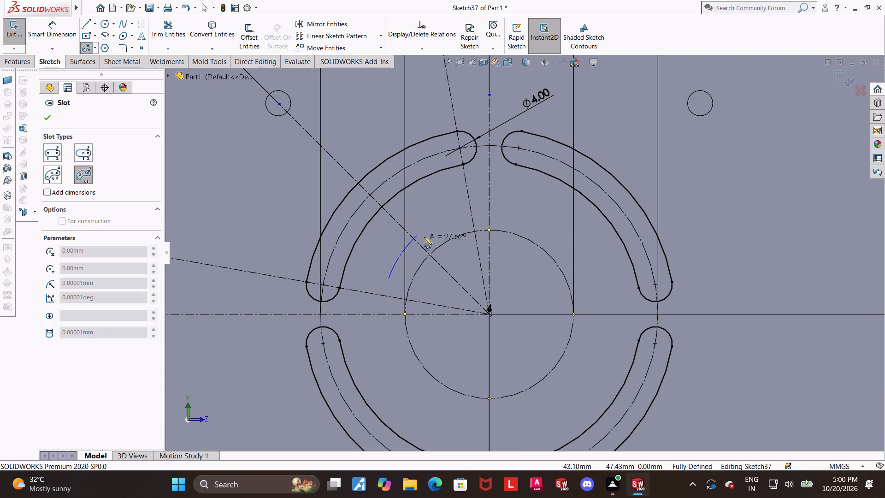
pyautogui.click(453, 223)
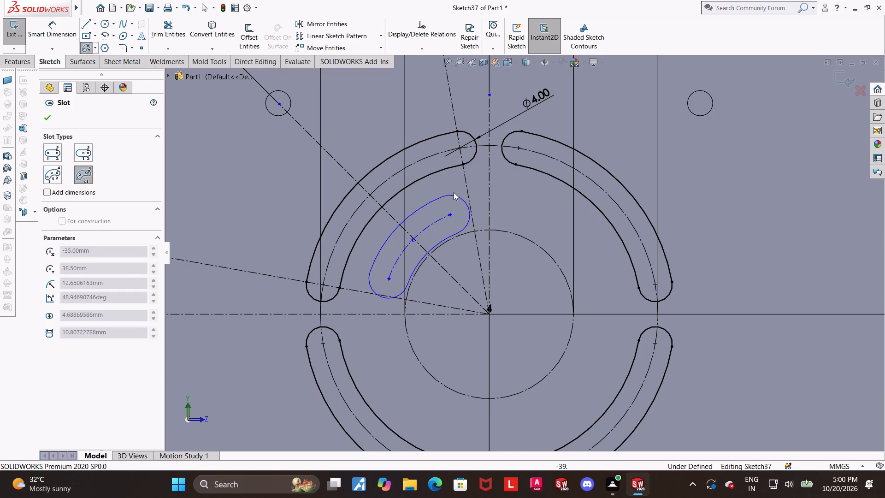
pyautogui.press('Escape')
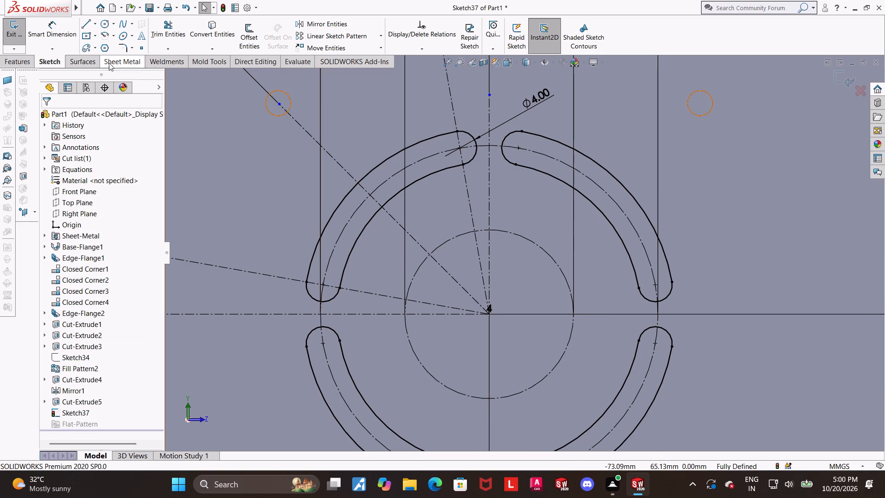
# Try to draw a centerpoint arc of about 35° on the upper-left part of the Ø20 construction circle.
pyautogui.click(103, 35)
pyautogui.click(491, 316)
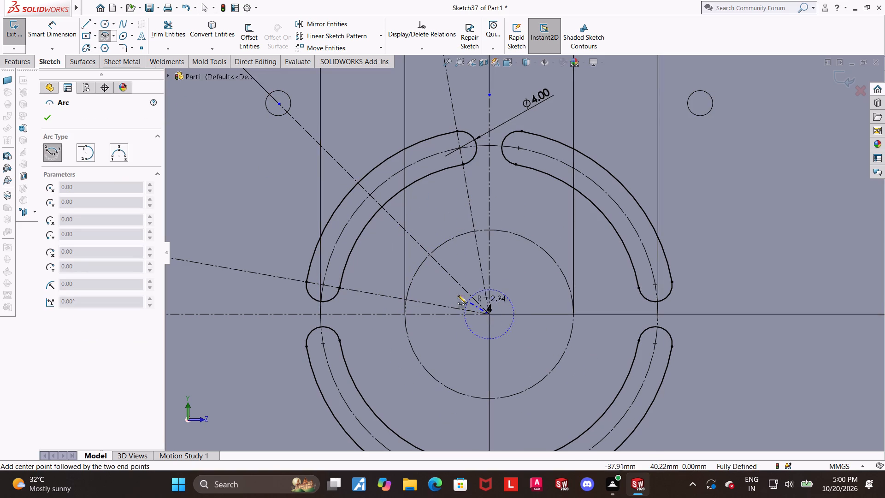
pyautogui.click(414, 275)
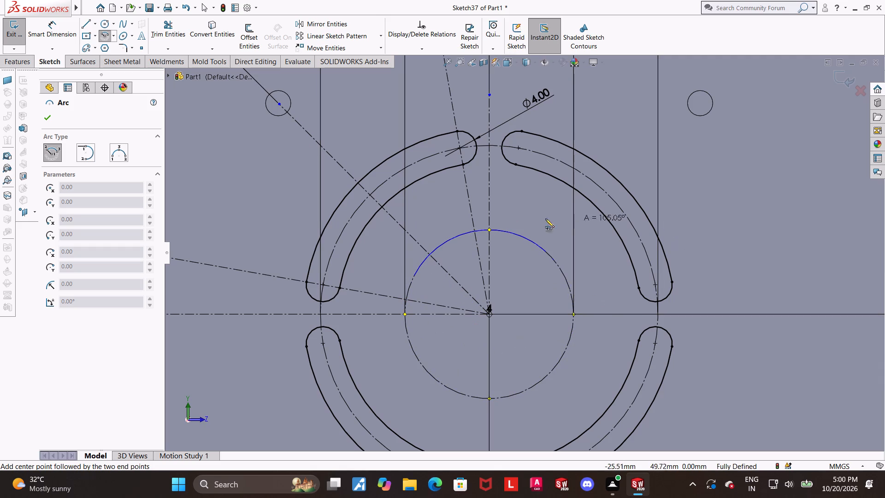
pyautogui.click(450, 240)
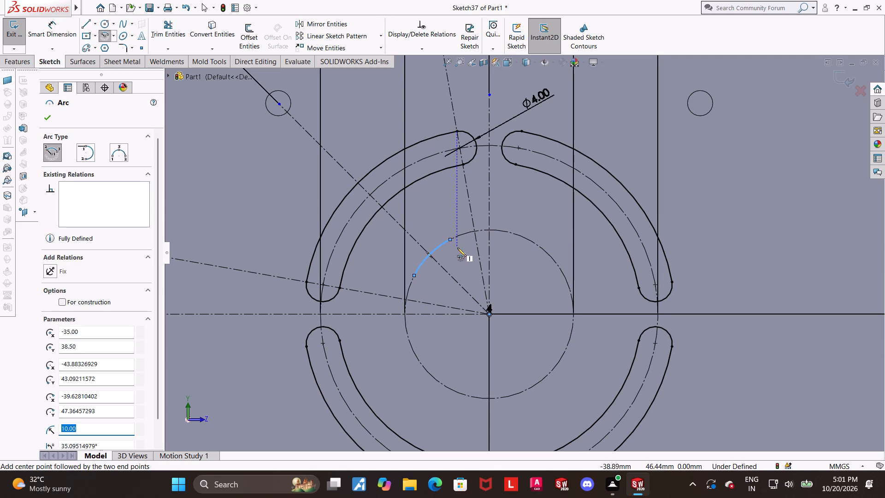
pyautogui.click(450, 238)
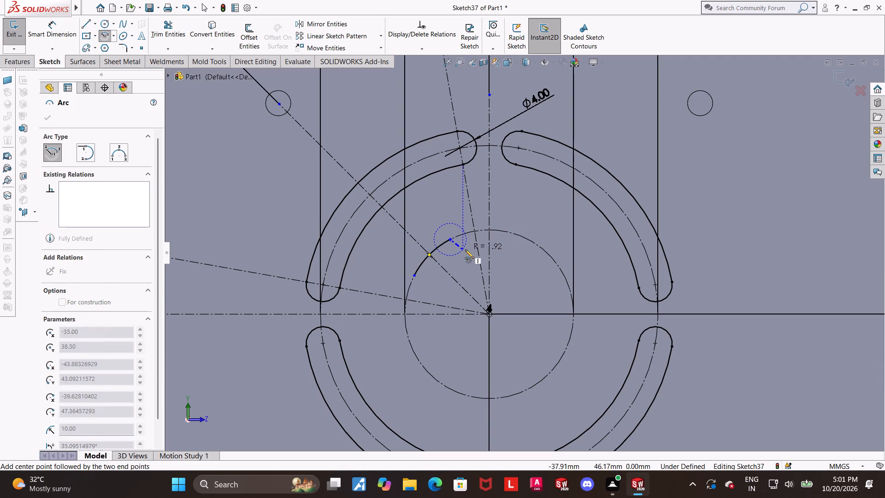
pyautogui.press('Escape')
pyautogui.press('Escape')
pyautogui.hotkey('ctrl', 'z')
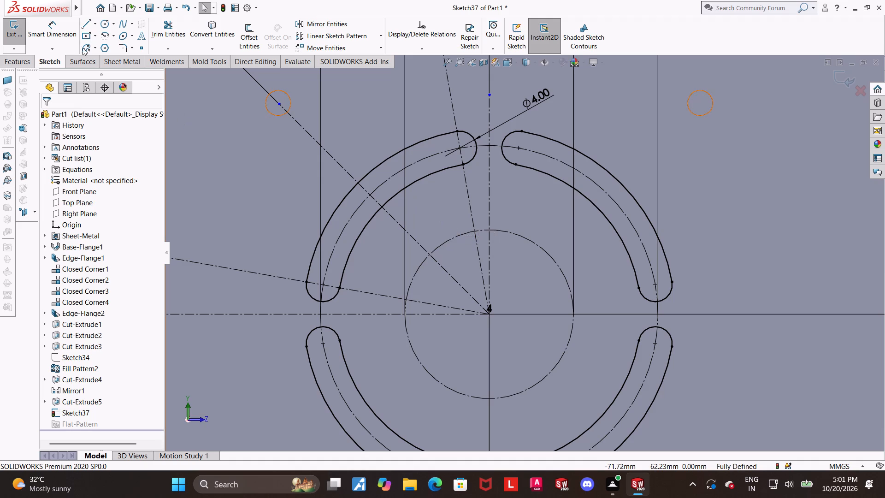
# Sketch a centerpoint arc slot on the Ø20 construction circle's upper-left quadrant, spanning about 34° and about 4.5 mm wide.
pyautogui.click(87, 48)
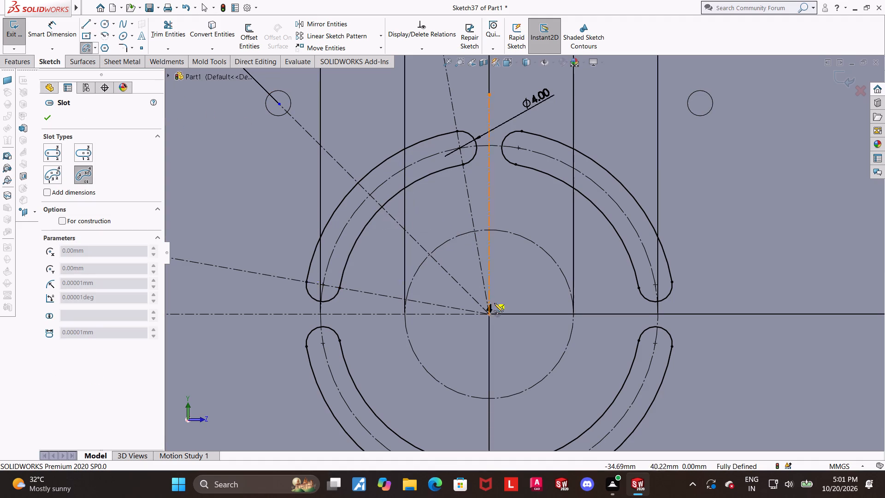
pyautogui.click(490, 315)
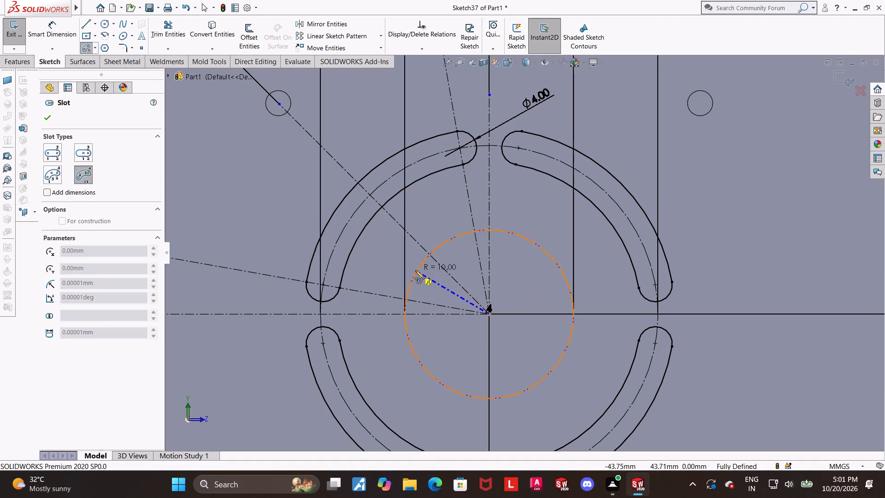
pyautogui.click(416, 275)
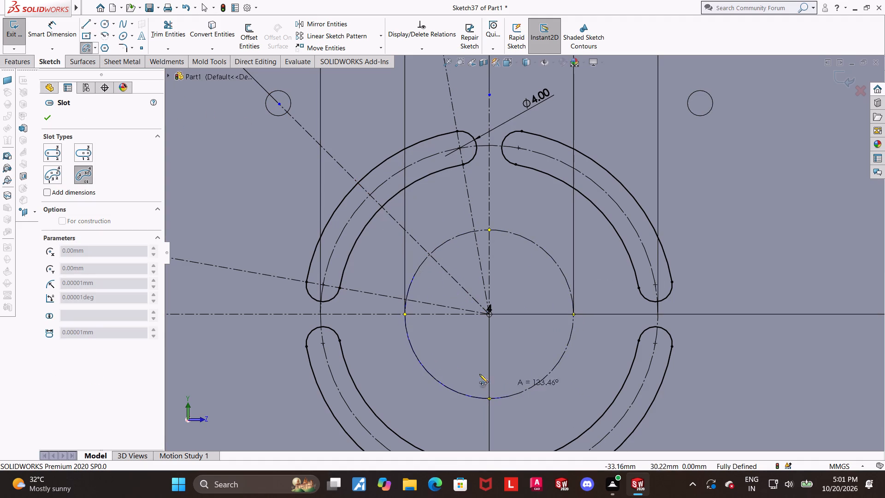
pyautogui.click(450, 239)
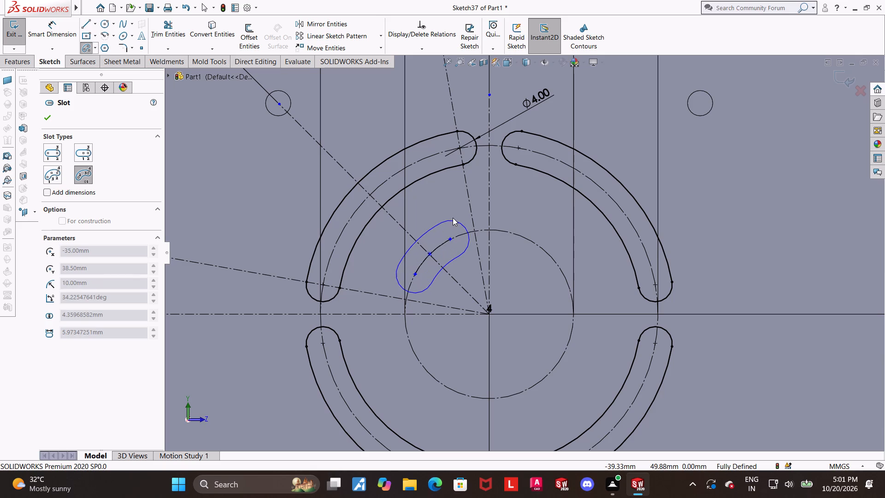
pyautogui.click(453, 218)
pyautogui.press('Escape')
pyautogui.press('Escape')
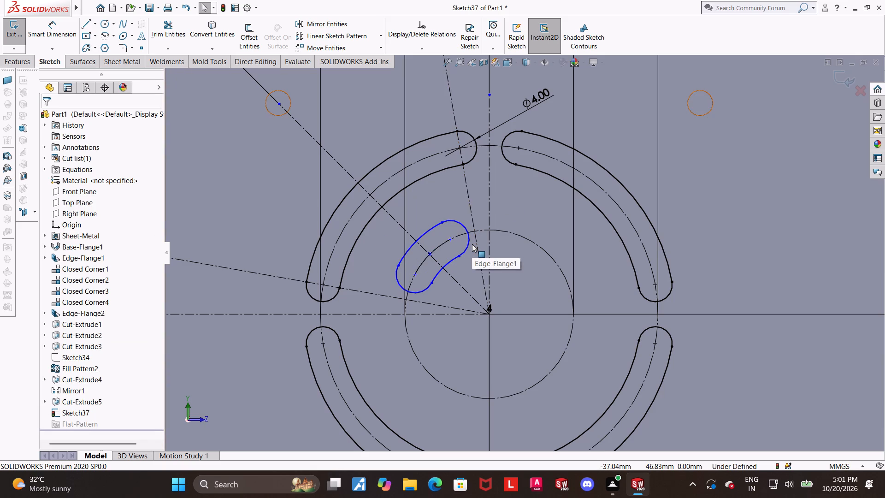
# Delete the 10° angle dimension between the steep slot centerline and the vertical centerline.
pyautogui.scroll(2, 443, 243)
pyautogui.press('Escape')
pyautogui.scroll(1, 492, 255)
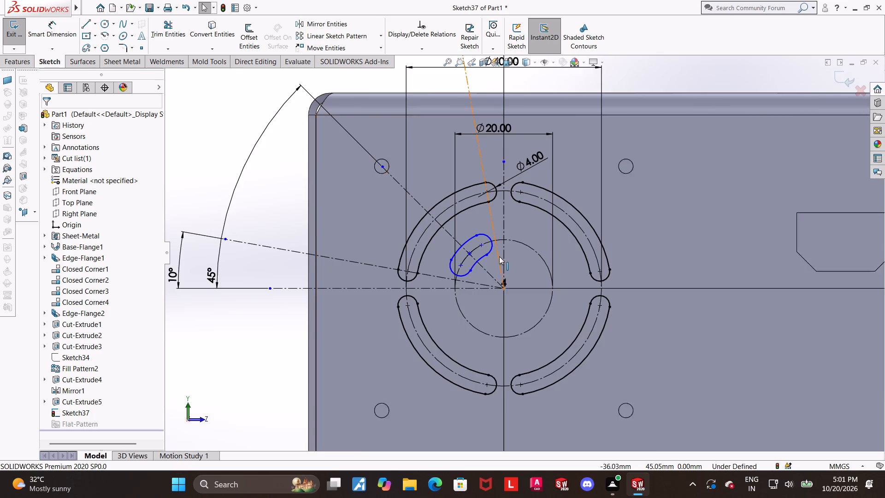
pyautogui.scroll(-1, 499, 256)
pyautogui.scroll(1, 507, 260)
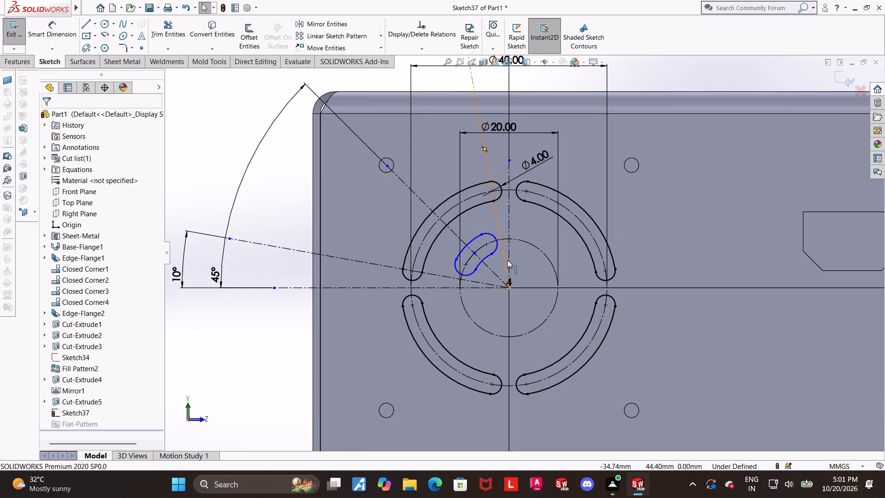
pyautogui.scroll(1, 507, 260)
pyautogui.scroll(-1, 516, 261)
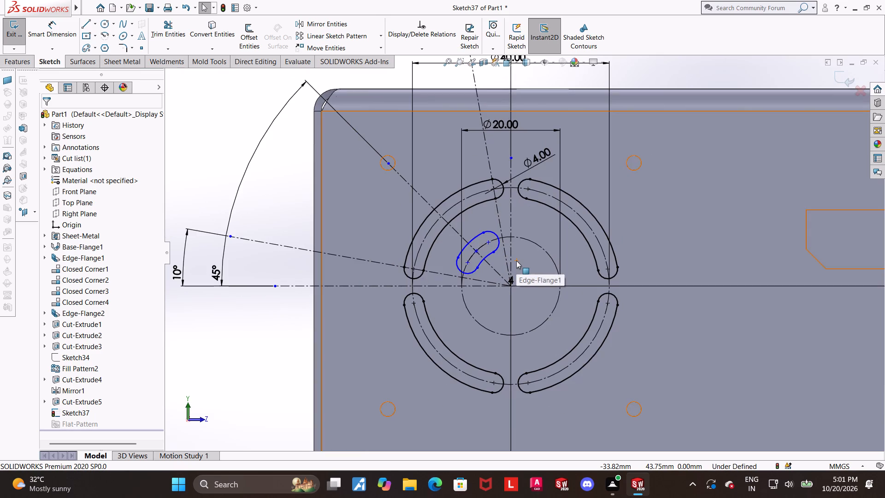
pyautogui.scroll(2, 516, 261)
pyautogui.scroll(-1, 688, 124)
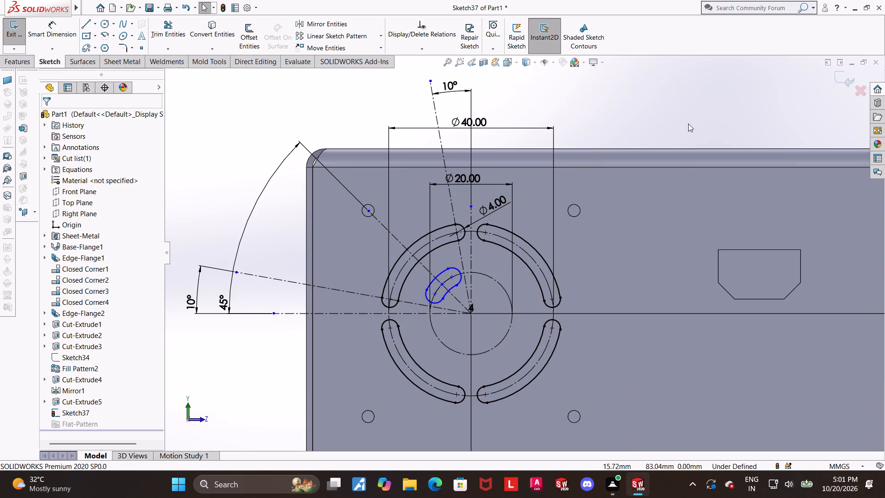
pyautogui.rightClick(455, 90)
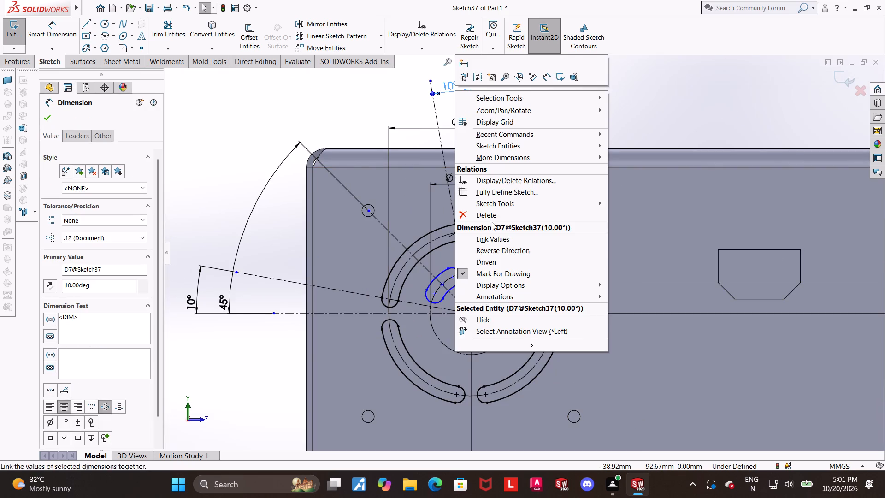
pyautogui.click(490, 214)
pyautogui.press('Escape')
# Dimension the angle between the shallow and steep slot centerlines, placing it outside the 45° dimension.
pyautogui.click(69, 34)
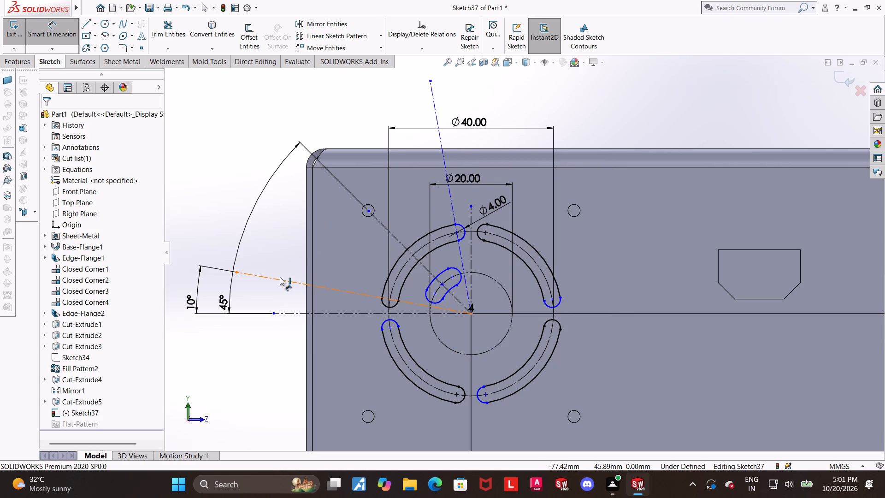
pyautogui.click(277, 277)
pyautogui.click(435, 109)
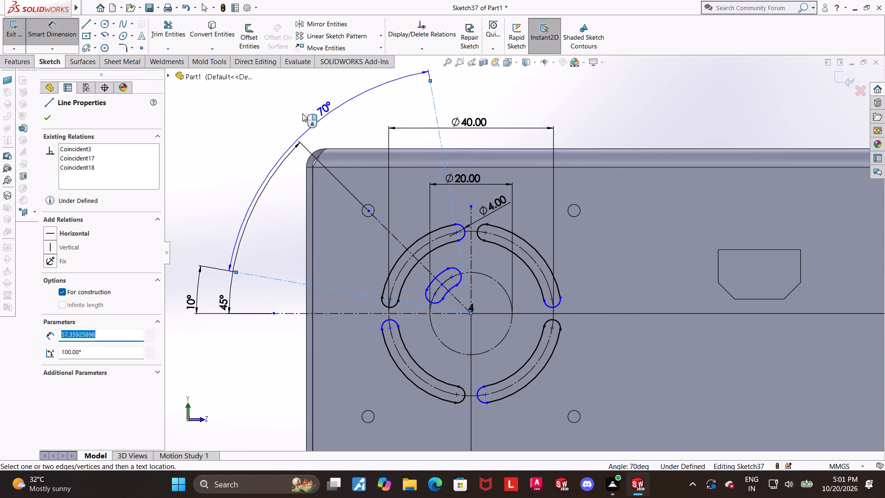
pyautogui.click(272, 113)
pyautogui.click(232, 96)
pyautogui.press('Escape')
# Make the midpoint of the small inner slot's centerline arc coincident with the 45° centerline.
pyautogui.scroll(1, 410, 237)
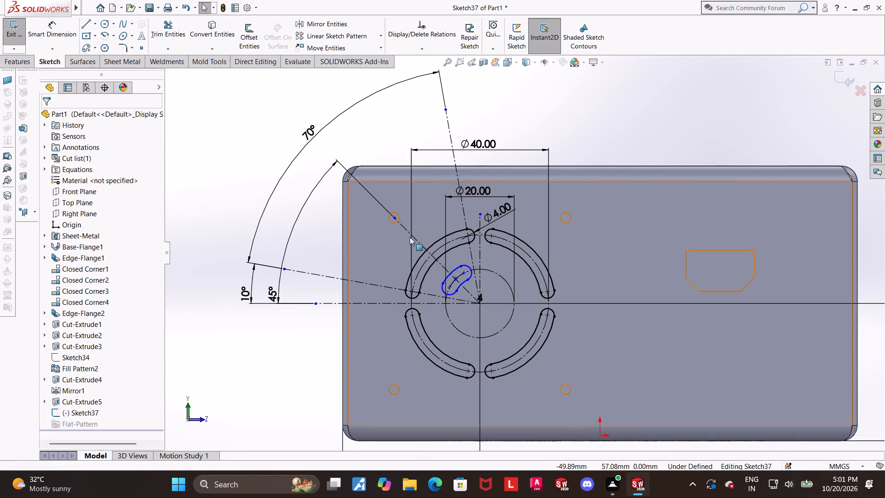
pyautogui.scroll(-1, 647, 322)
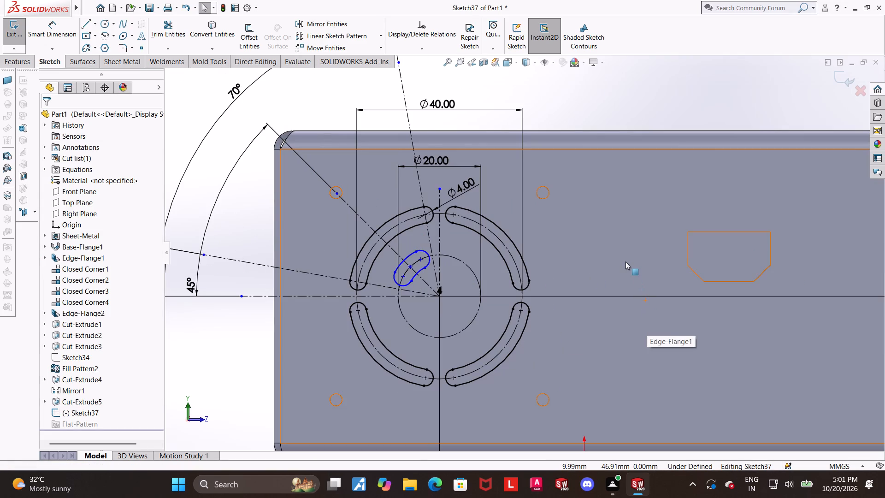
pyautogui.scroll(-3, 425, 273)
pyautogui.press('Escape')
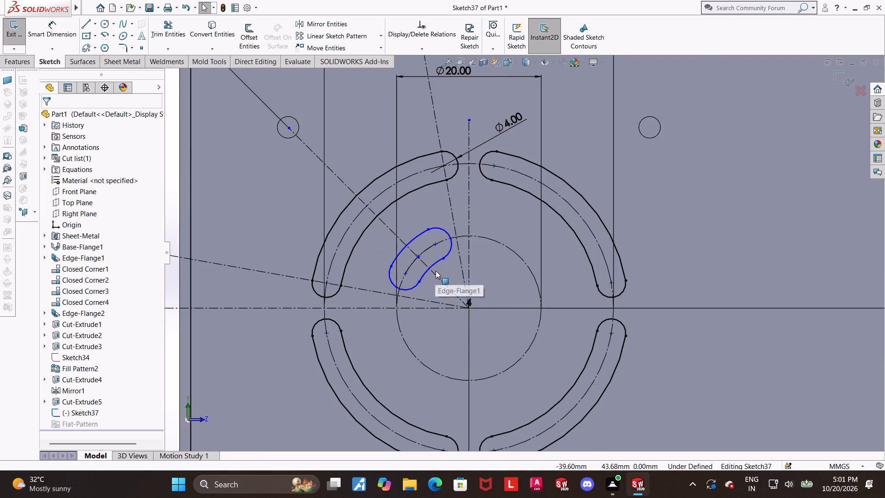
pyautogui.scroll(-6, 430, 259)
pyautogui.click(442, 249)
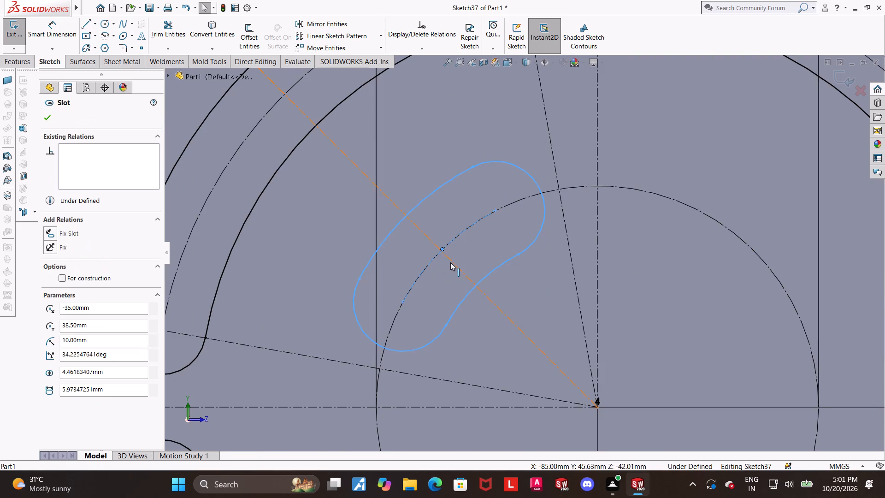
pyautogui.keyDown('ctrl'); pyautogui.click(450, 262); pyautogui.keyUp('ctrl')
pyautogui.click(52, 295)
pyautogui.scroll(3, 399, 299)
pyautogui.press('Escape')
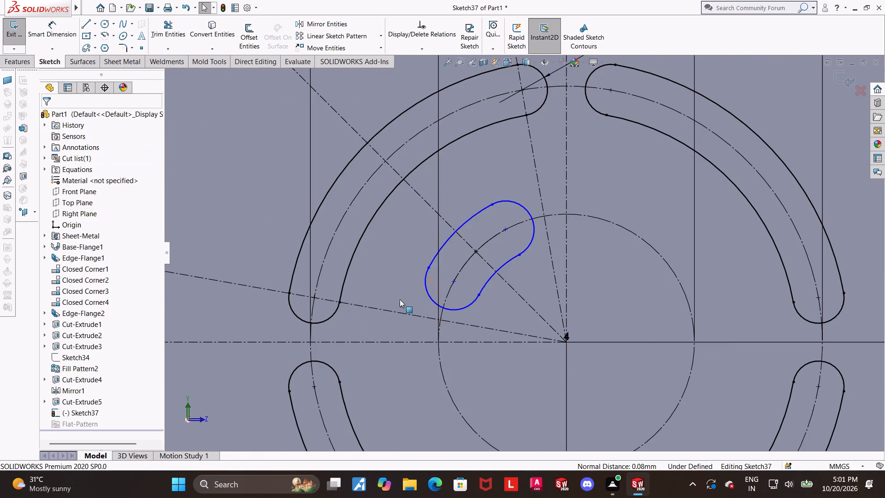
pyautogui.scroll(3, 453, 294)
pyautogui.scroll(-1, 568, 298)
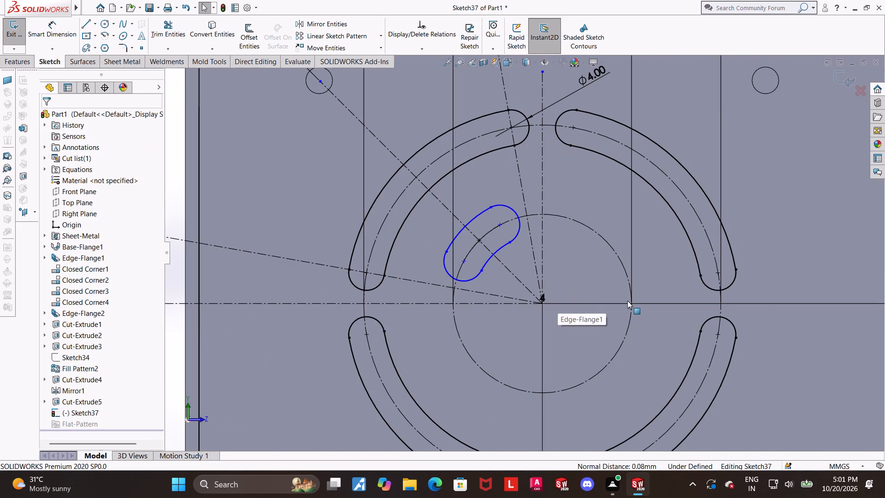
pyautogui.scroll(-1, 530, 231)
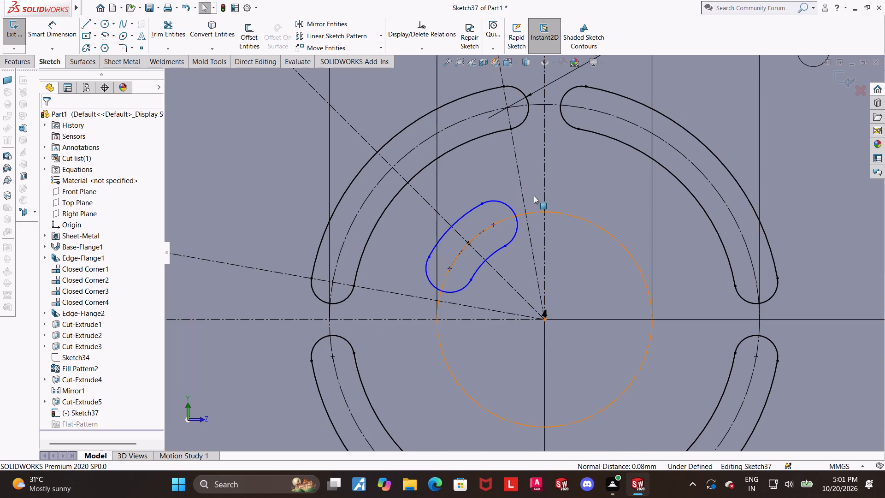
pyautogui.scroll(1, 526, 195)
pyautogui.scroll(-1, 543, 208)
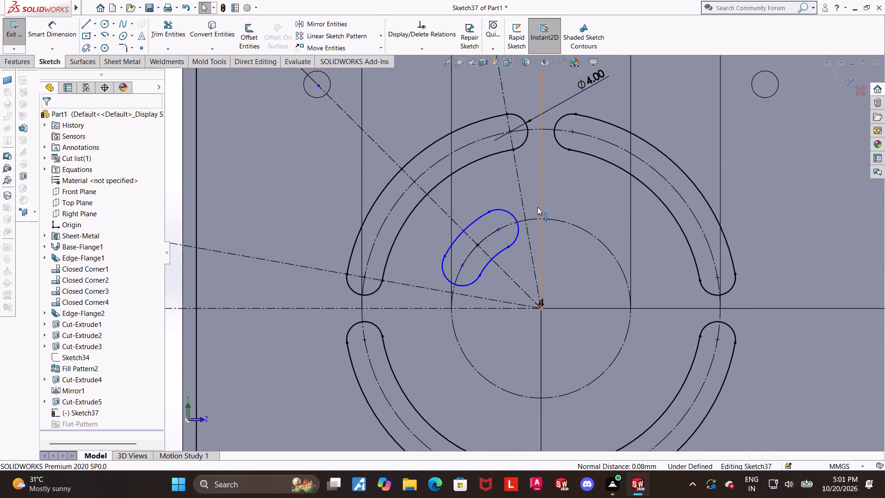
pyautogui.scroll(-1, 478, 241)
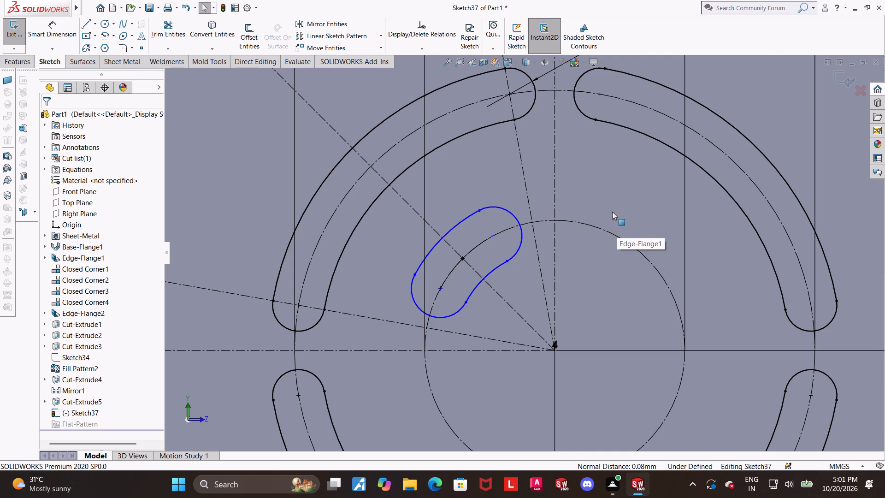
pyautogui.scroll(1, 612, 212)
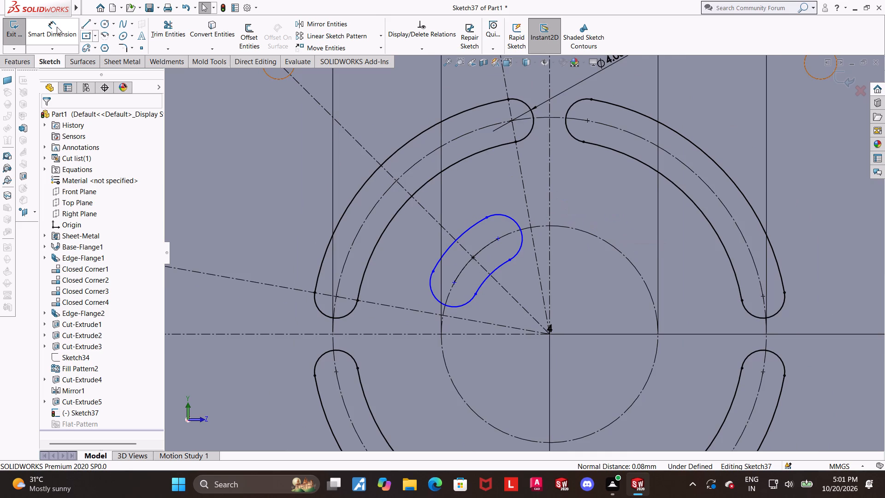
# Dimension the small inner slot's upper end arc with a radius of 2 mm.
pyautogui.click(55, 29)
pyautogui.click(514, 218)
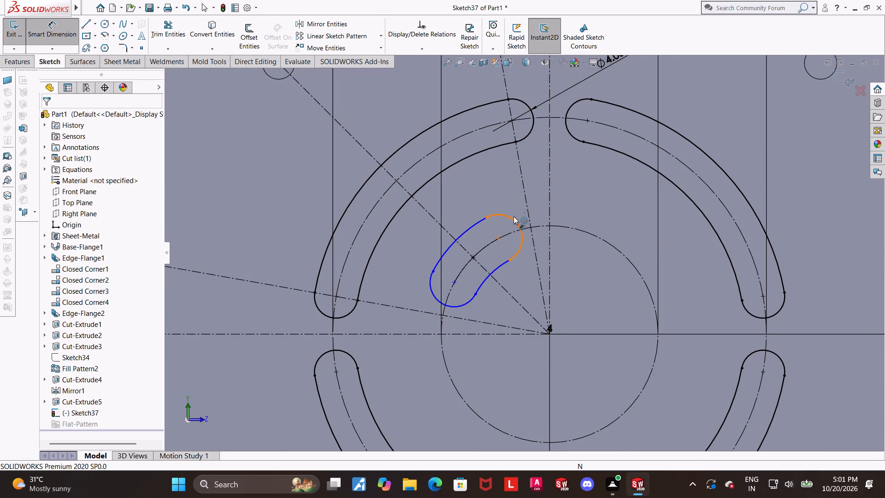
pyautogui.click(500, 186)
pyautogui.press('2')
pyautogui.press('Return')
pyautogui.press('Escape')
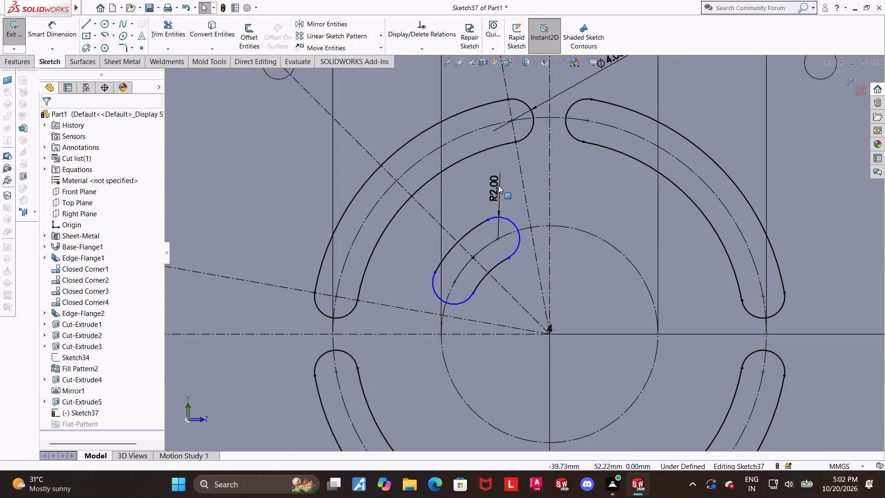
# Draw a vertical centerline about 7.3 mm long downward from the upper end arc of the upper-left outer slot.
pyautogui.scroll(1, 519, 179)
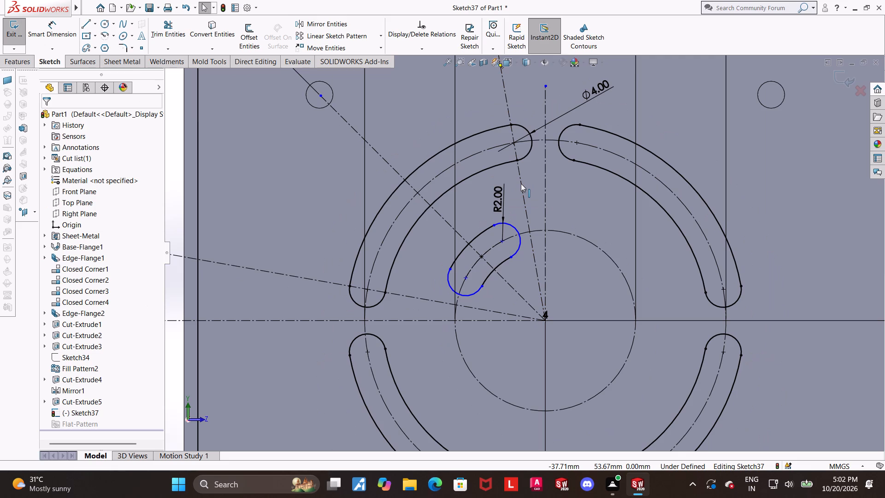
pyautogui.scroll(1, 521, 184)
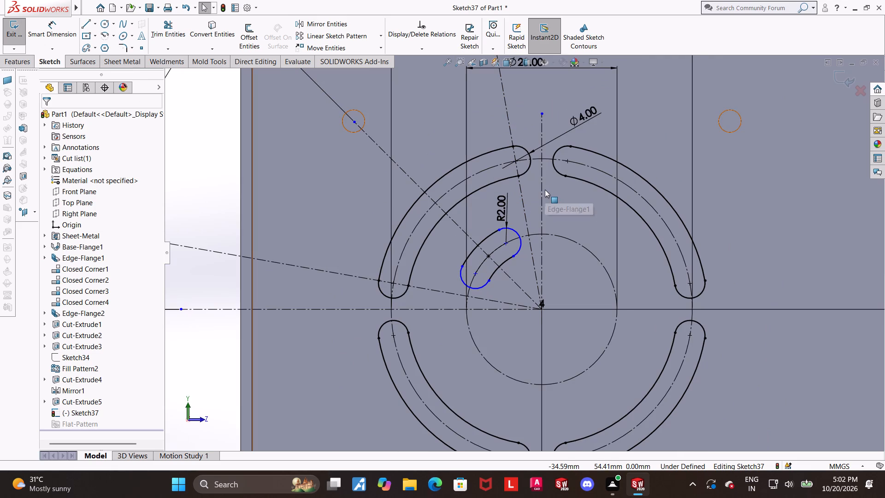
pyautogui.click(93, 24)
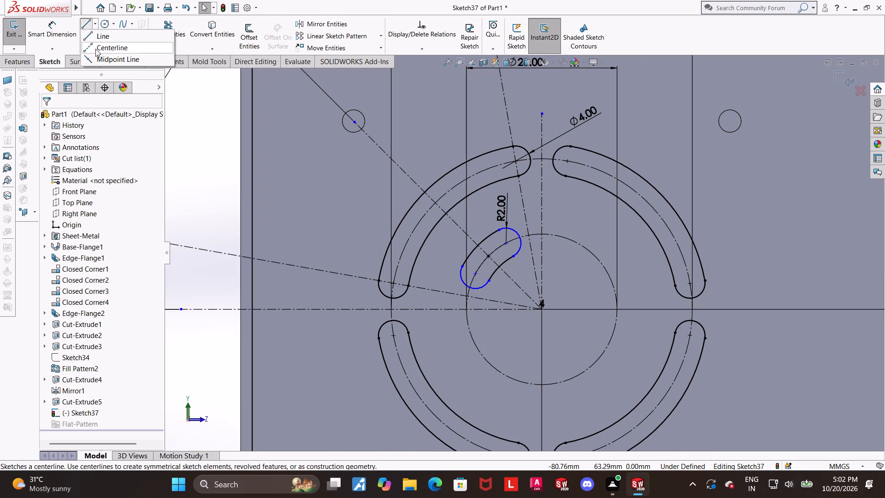
pyautogui.click(95, 49)
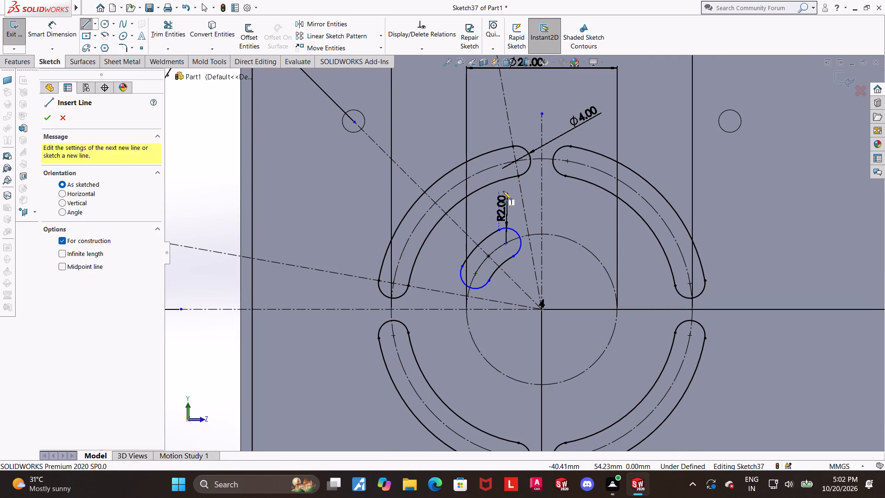
pyautogui.scroll(1, 503, 191)
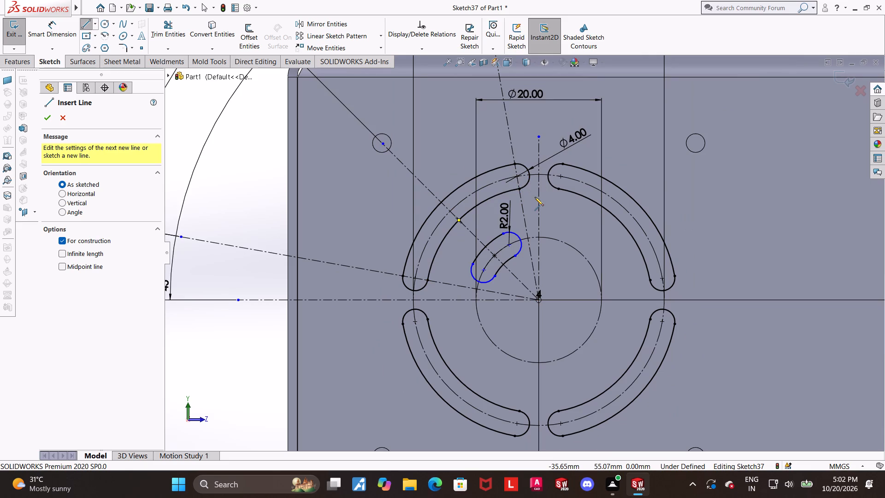
pyautogui.scroll(1, 535, 197)
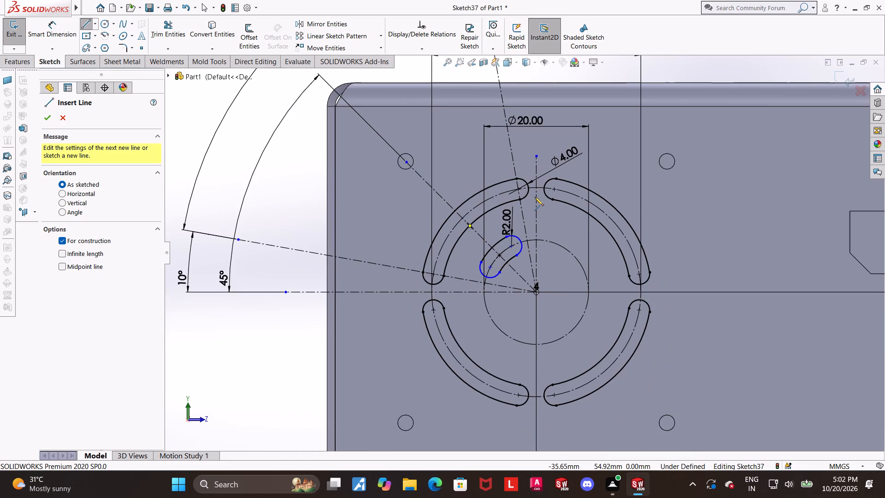
pyautogui.scroll(-1, 535, 197)
pyautogui.scroll(1, 535, 197)
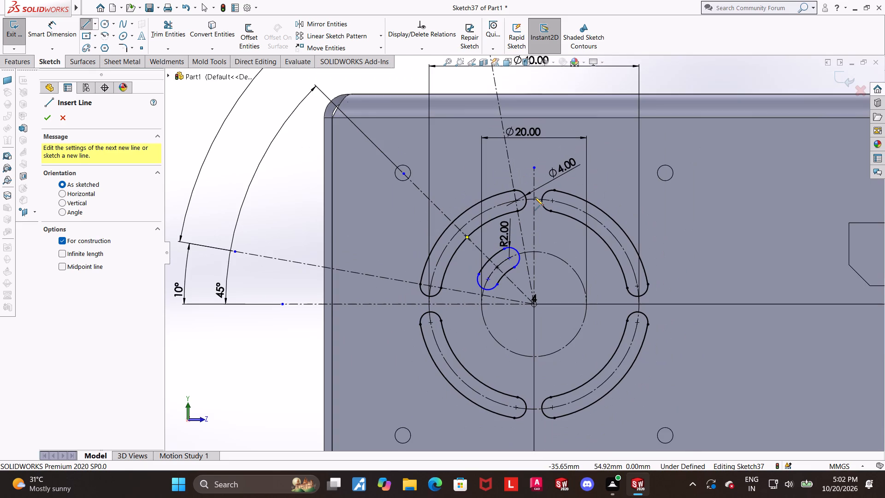
pyautogui.scroll(-1, 531, 234)
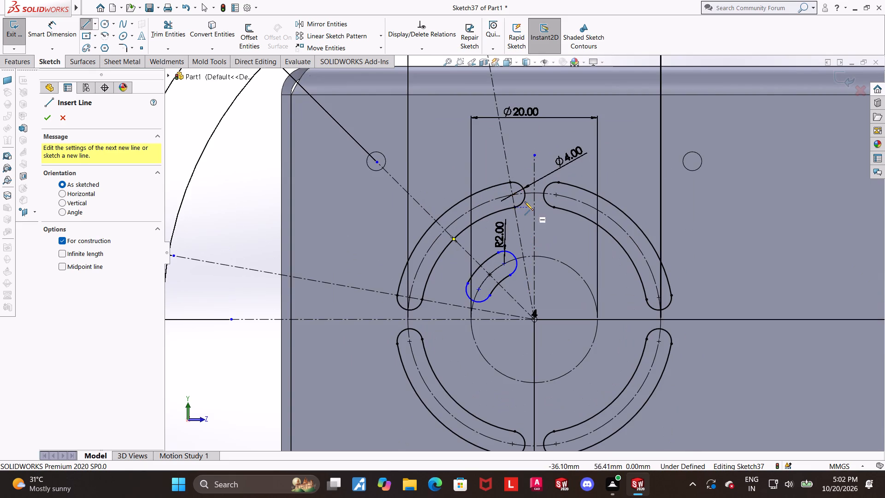
pyautogui.scroll(-3, 536, 211)
pyautogui.scroll(2, 530, 260)
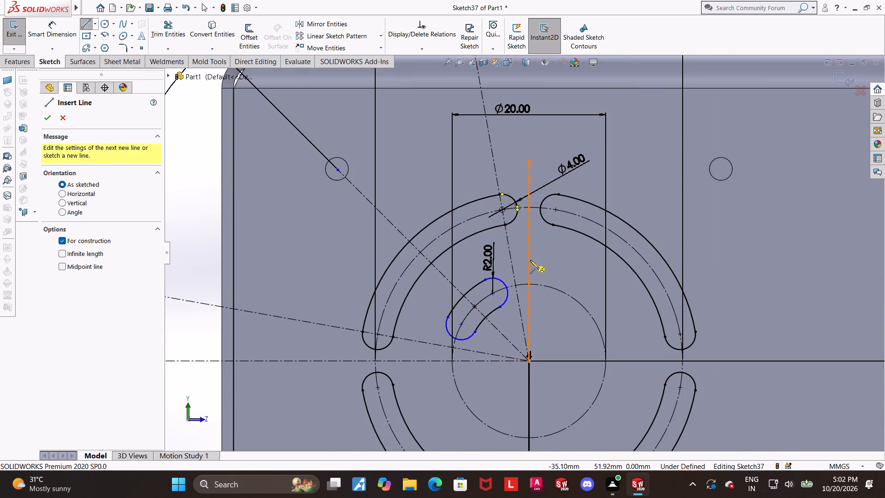
pyautogui.scroll(1, 532, 260)
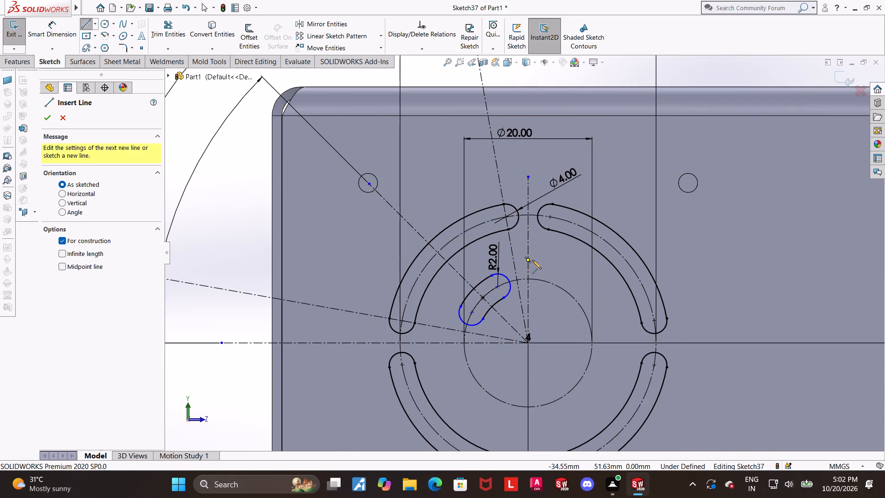
pyautogui.scroll(1, 532, 260)
pyautogui.scroll(-2, 532, 260)
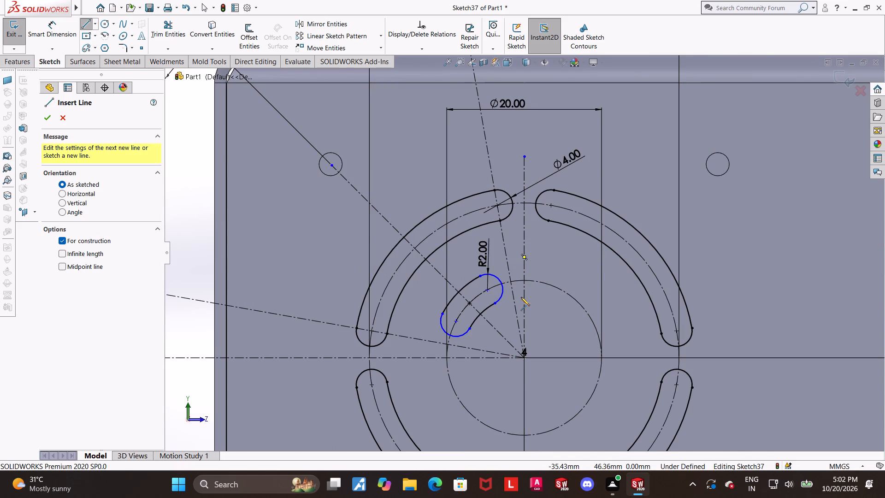
pyautogui.scroll(-1, 521, 297)
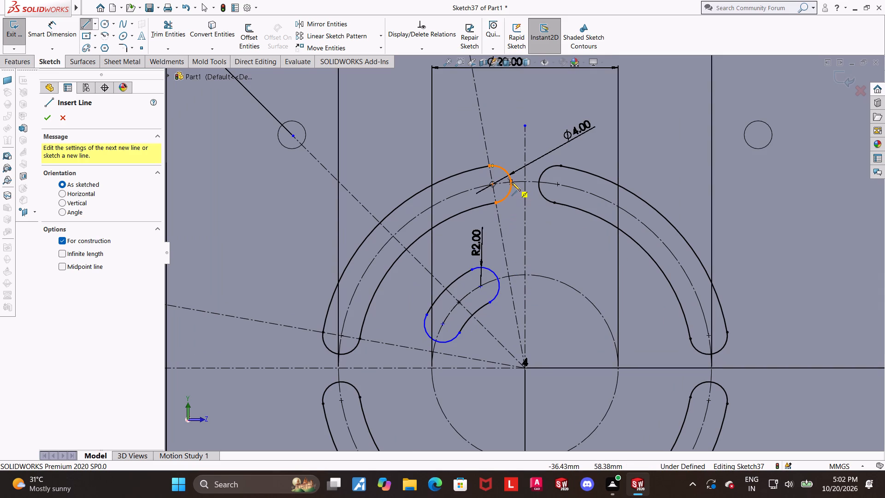
pyautogui.click(512, 182)
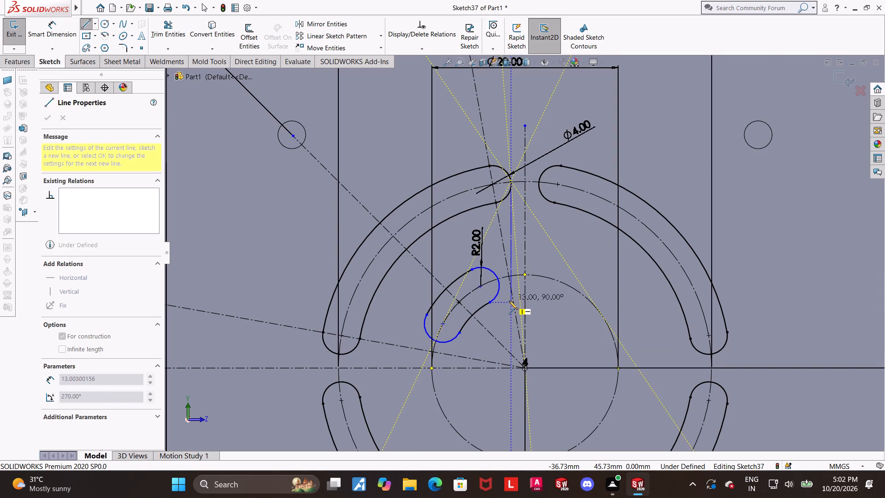
pyautogui.click(512, 252)
pyautogui.press('Escape')
pyautogui.press('Escape')
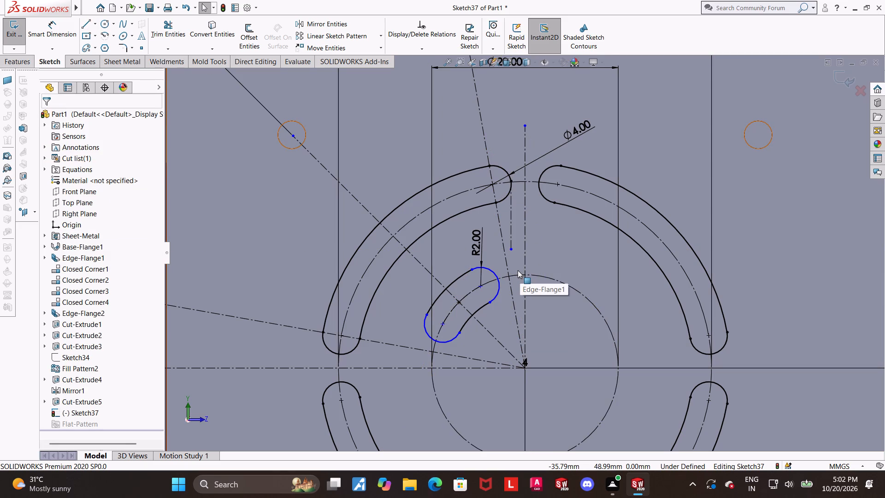
pyautogui.press('Escape')
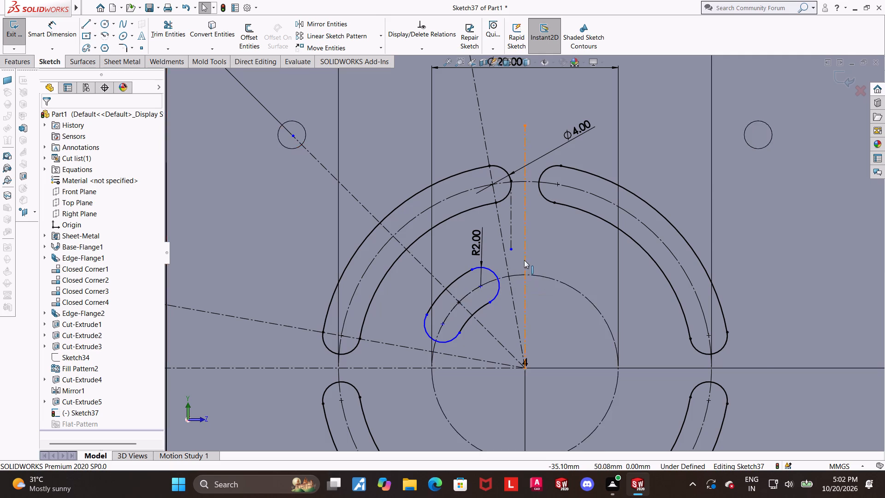
# Make the small inner slot's upper end arc tangent to the short vertical centerline.
pyautogui.scroll(-3, 524, 260)
pyautogui.moveTo(502, 240); pyautogui.dragTo(490, 341)
pyautogui.scroll(6, 655, 262)
pyautogui.press('Escape')
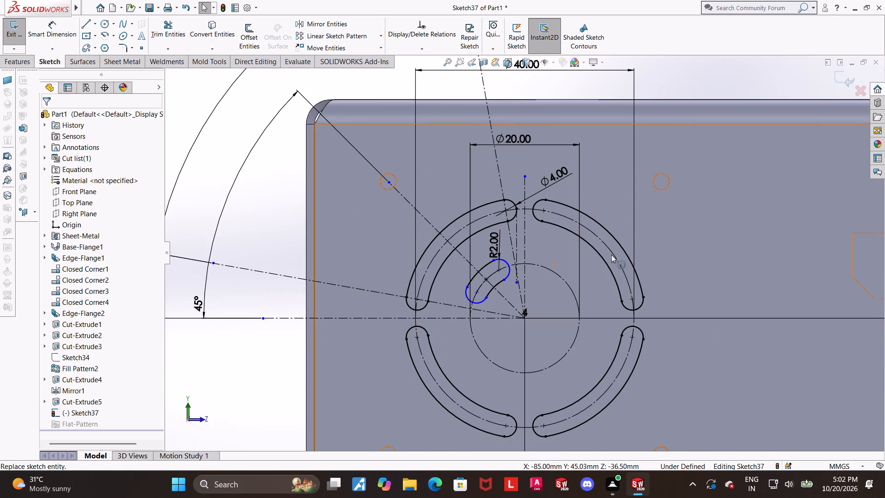
pyautogui.scroll(-4, 500, 275)
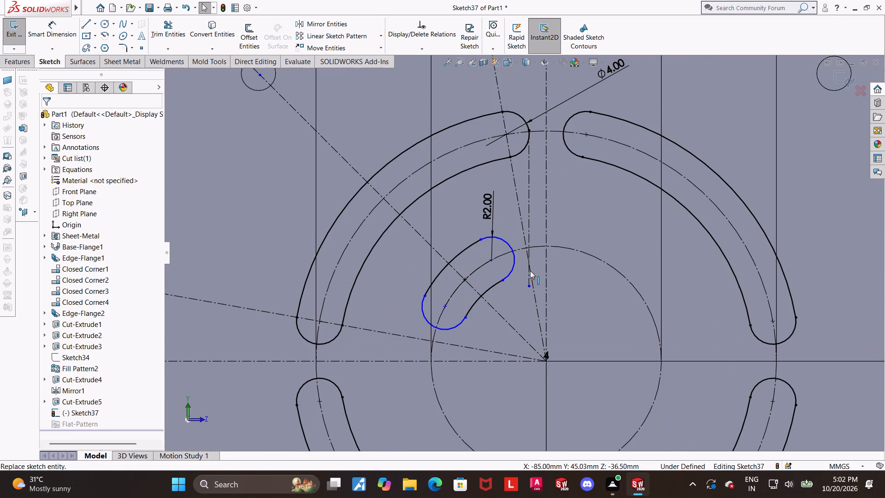
pyautogui.keyDown('ctrl'); pyautogui.click(514, 269); pyautogui.keyUp('ctrl')
pyautogui.keyDown('ctrl'); pyautogui.click(529, 233); pyautogui.keyUp('ctrl')
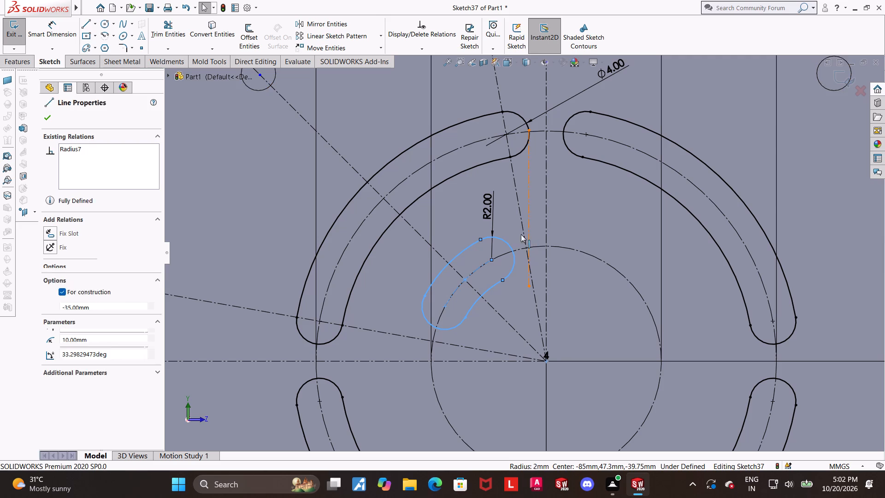
pyautogui.click(53, 280)
pyautogui.scroll(3, 381, 298)
pyautogui.scroll(4, 568, 305)
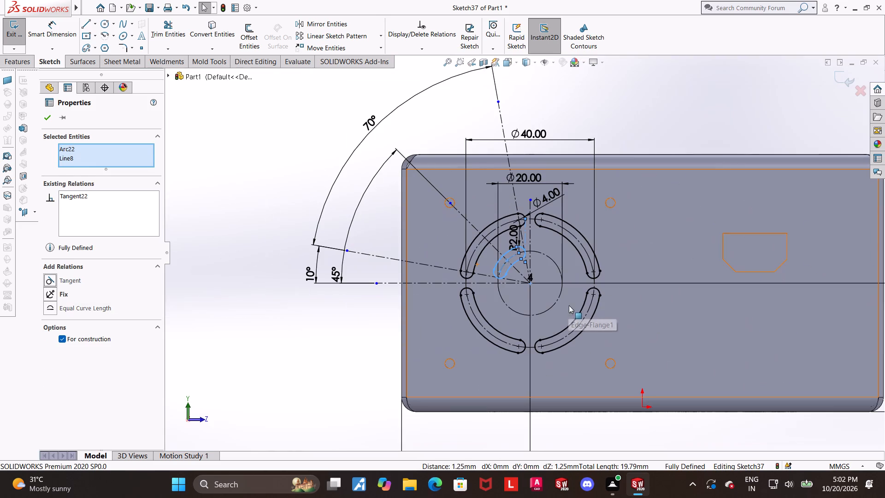
pyautogui.click(378, 330)
# Examine the small inner slot's fit against the short vertical centerline and the surrounding outer slots.
pyautogui.scroll(-4, 497, 250)
pyautogui.scroll(-3, 574, 260)
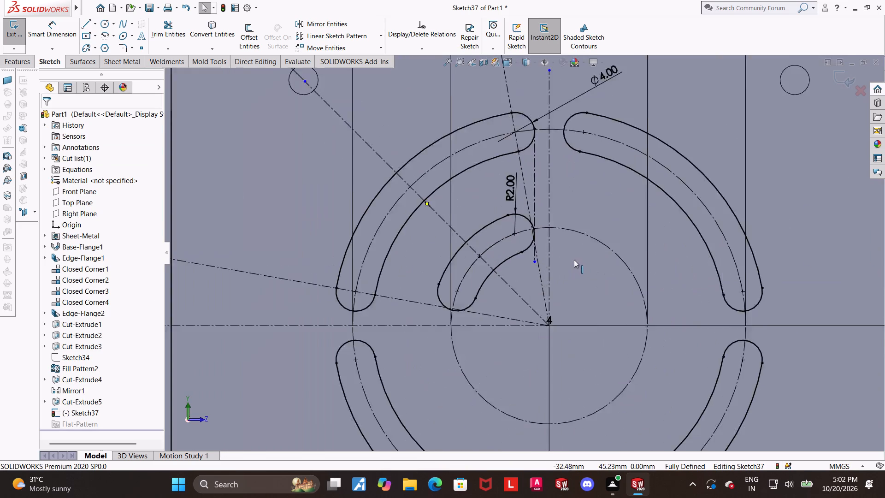
pyautogui.scroll(-2, 541, 246)
pyautogui.scroll(1, 541, 246)
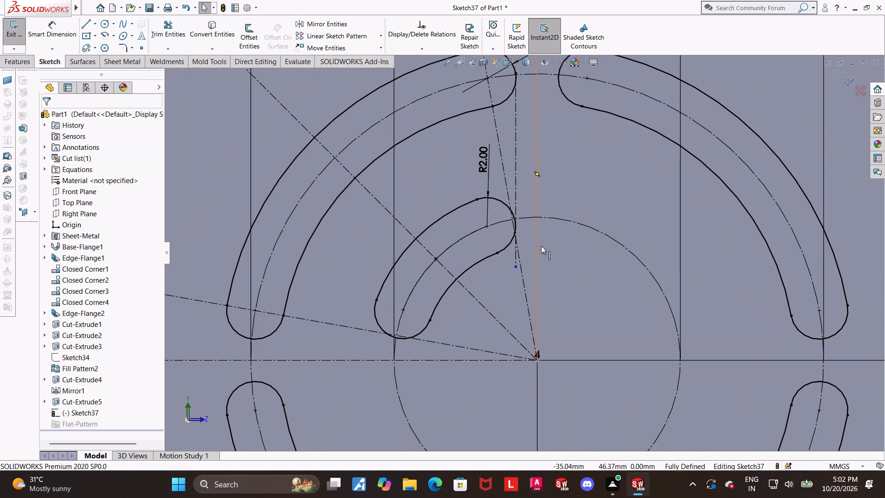
pyautogui.scroll(2, 541, 246)
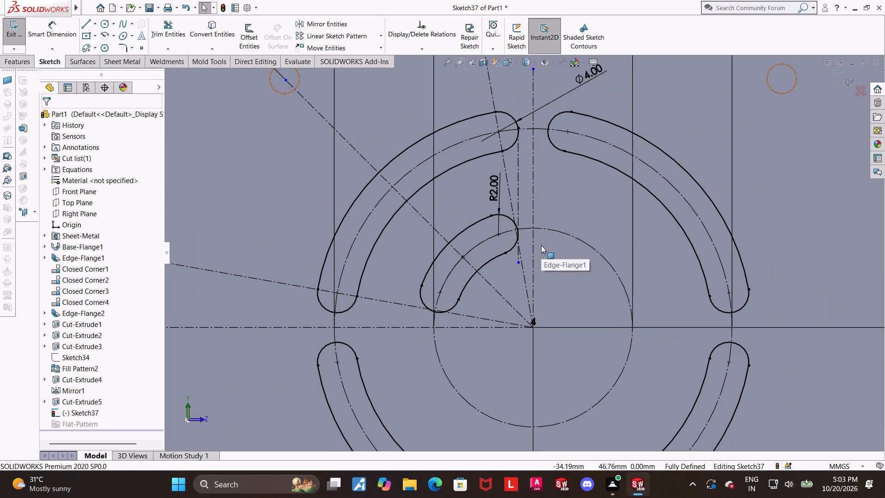
pyautogui.scroll(1, 541, 245)
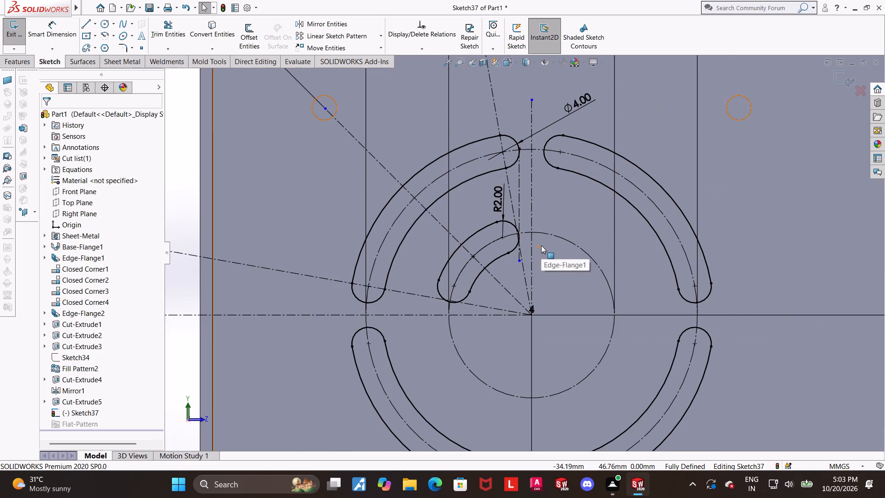
pyautogui.scroll(-1, 541, 245)
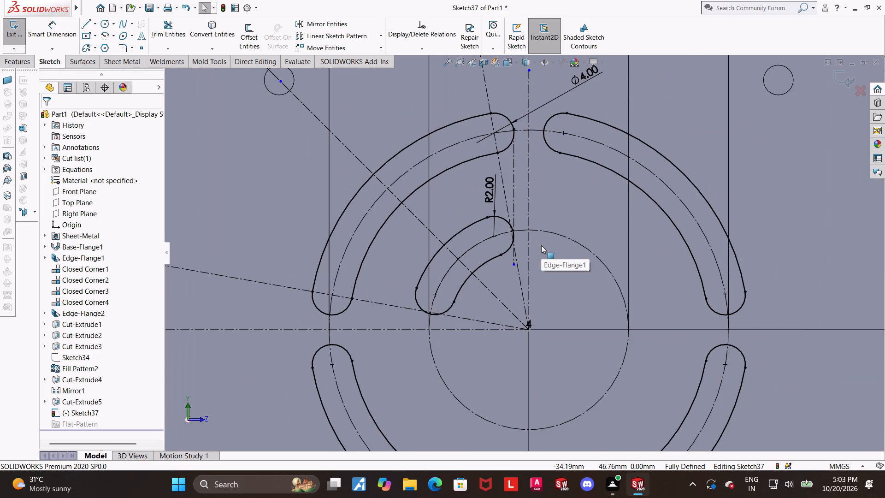
pyautogui.scroll(1, 541, 245)
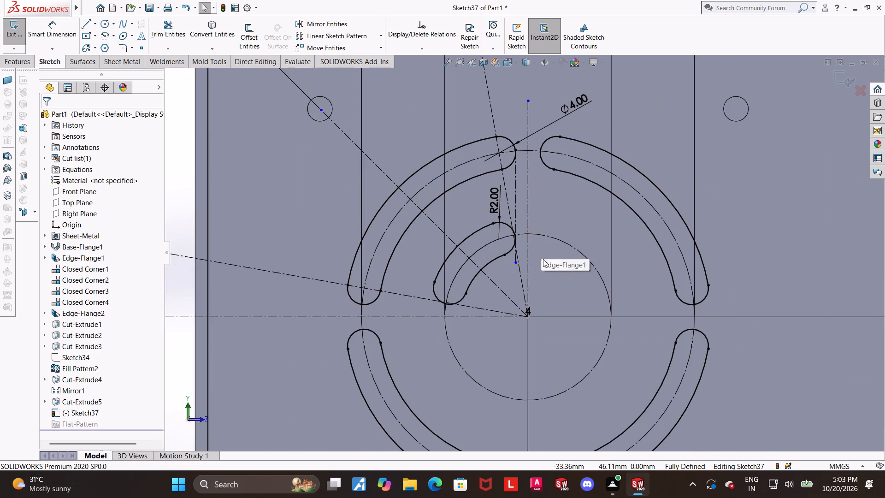
pyautogui.scroll(-1, 564, 281)
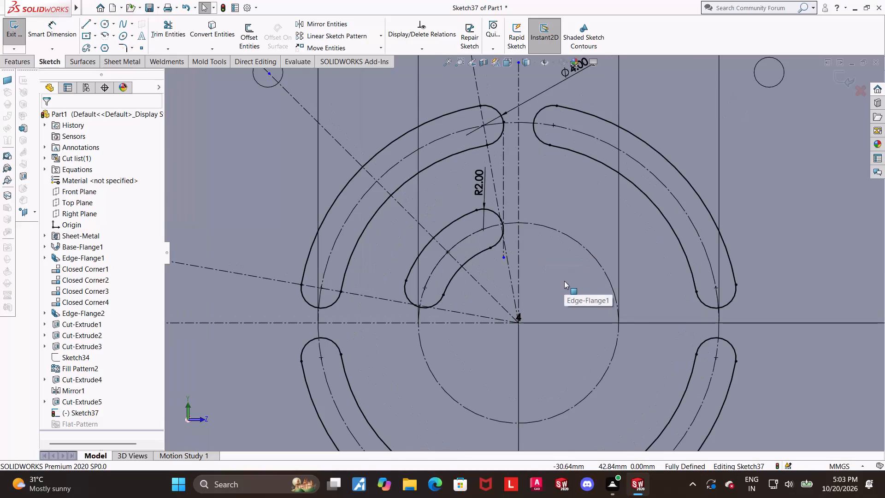
pyautogui.scroll(-1, 564, 281)
pyautogui.scroll(-2, 479, 223)
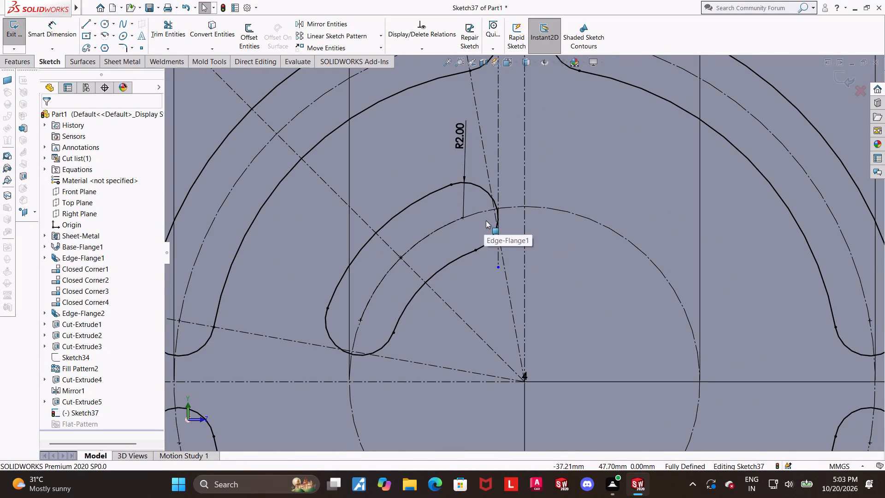
pyautogui.scroll(1, 486, 220)
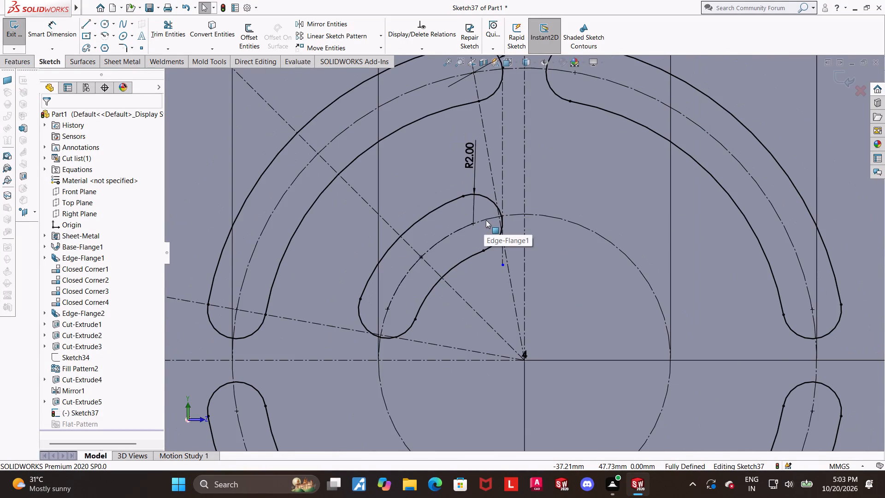
pyautogui.scroll(1, 531, 222)
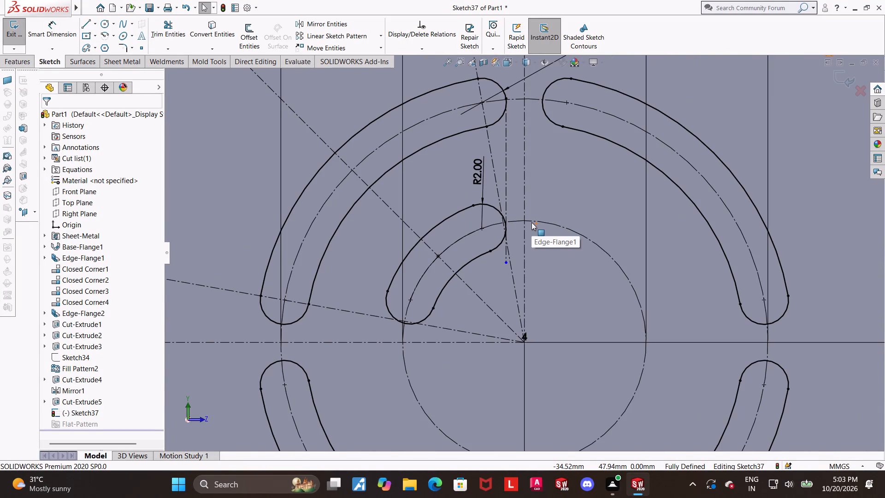
pyautogui.scroll(4, 531, 222)
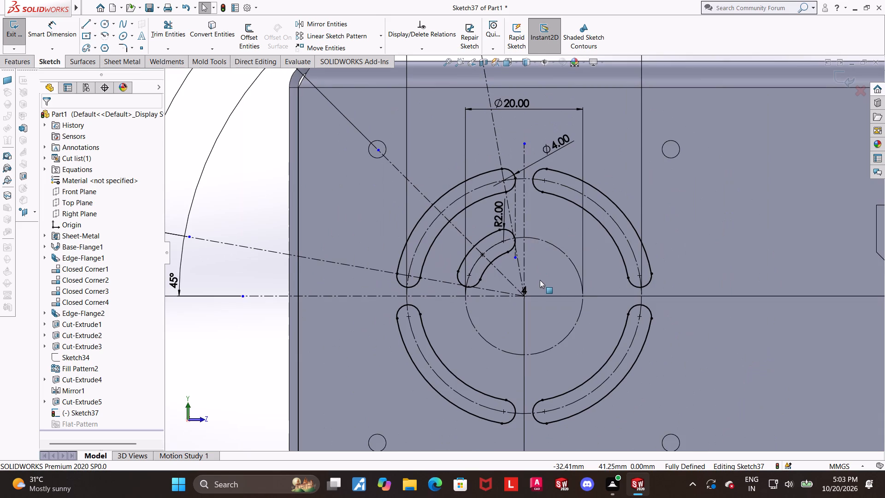
pyautogui.press('Escape')
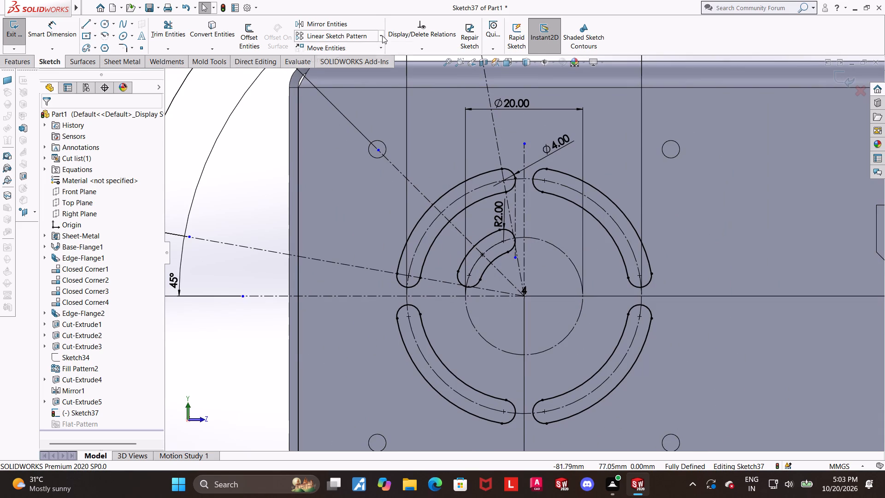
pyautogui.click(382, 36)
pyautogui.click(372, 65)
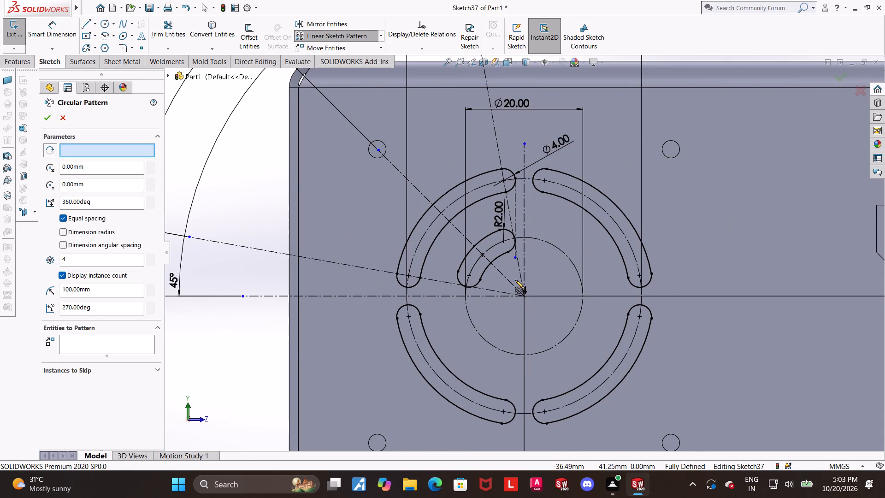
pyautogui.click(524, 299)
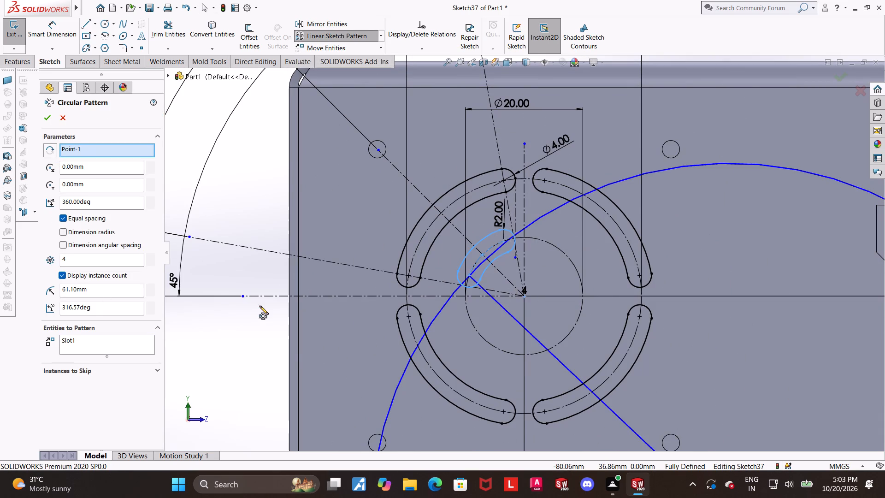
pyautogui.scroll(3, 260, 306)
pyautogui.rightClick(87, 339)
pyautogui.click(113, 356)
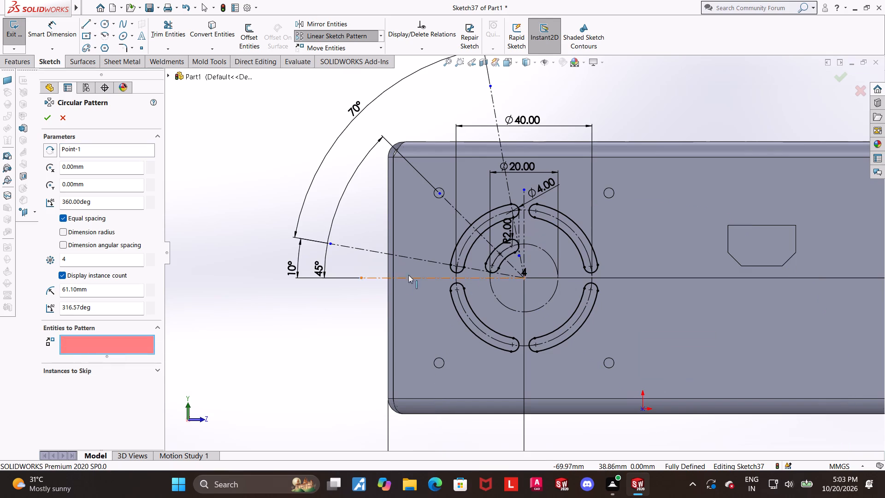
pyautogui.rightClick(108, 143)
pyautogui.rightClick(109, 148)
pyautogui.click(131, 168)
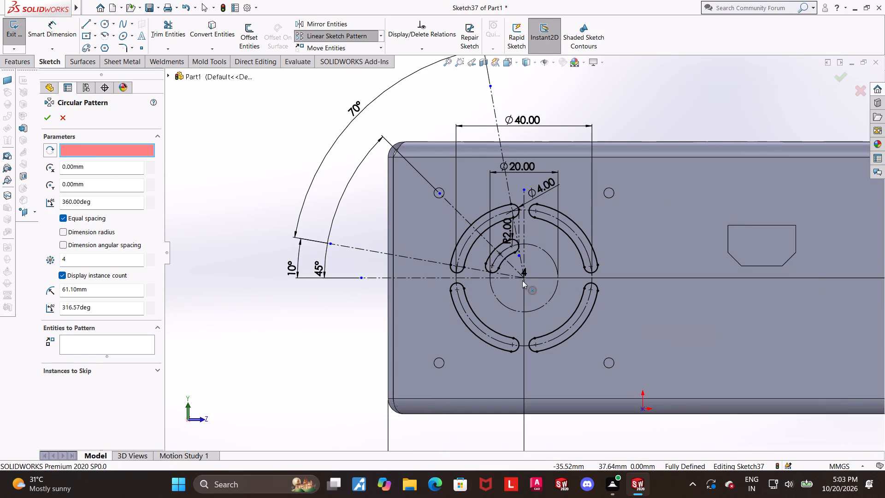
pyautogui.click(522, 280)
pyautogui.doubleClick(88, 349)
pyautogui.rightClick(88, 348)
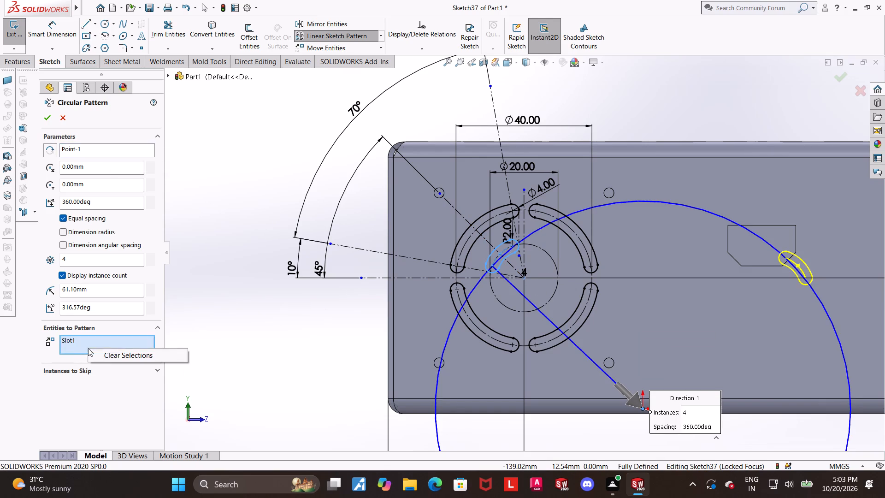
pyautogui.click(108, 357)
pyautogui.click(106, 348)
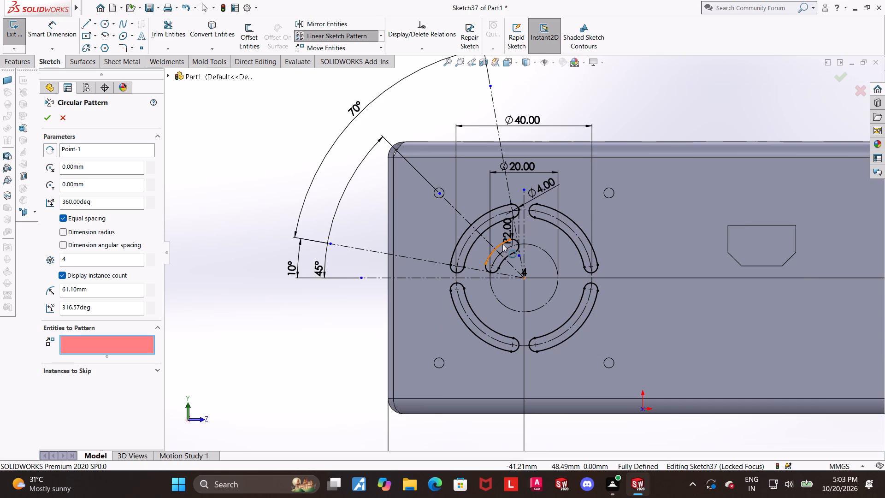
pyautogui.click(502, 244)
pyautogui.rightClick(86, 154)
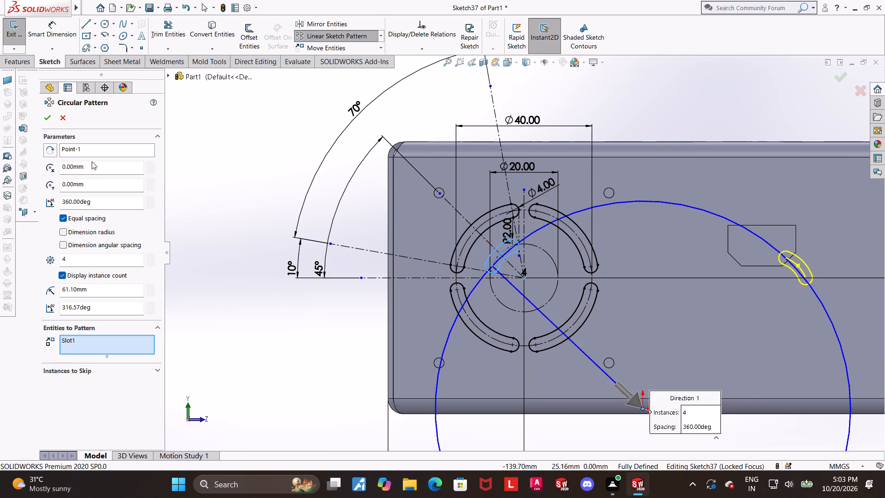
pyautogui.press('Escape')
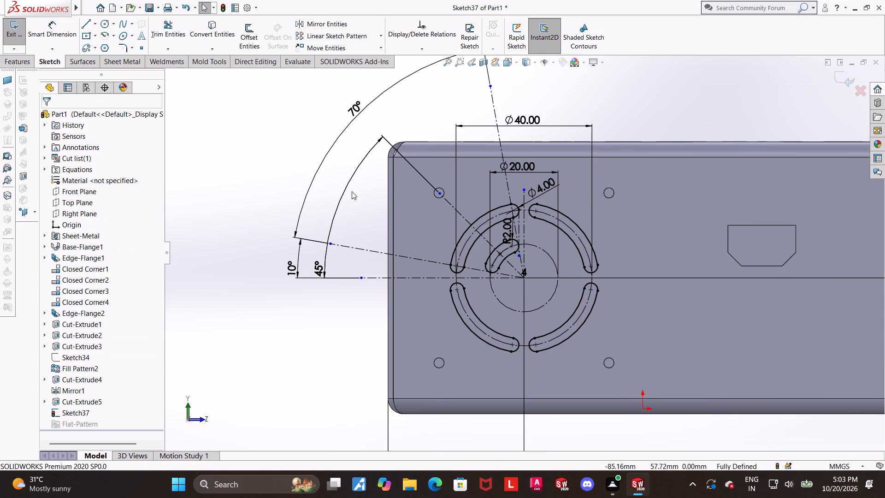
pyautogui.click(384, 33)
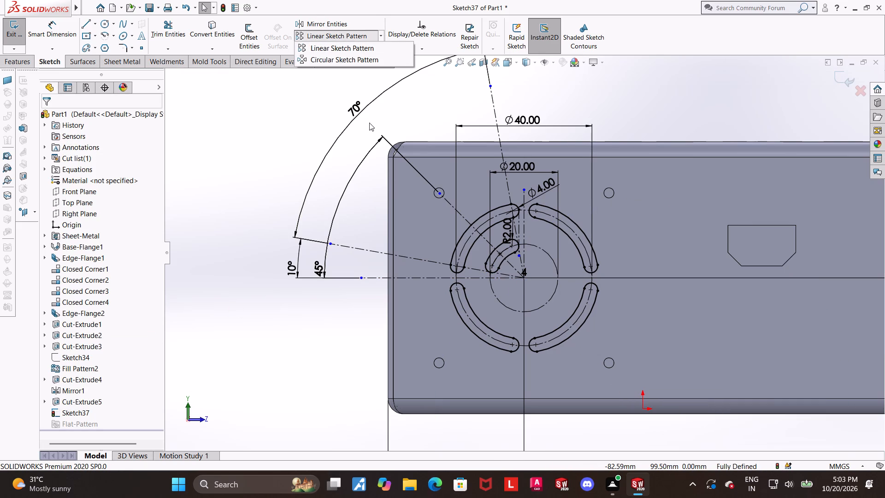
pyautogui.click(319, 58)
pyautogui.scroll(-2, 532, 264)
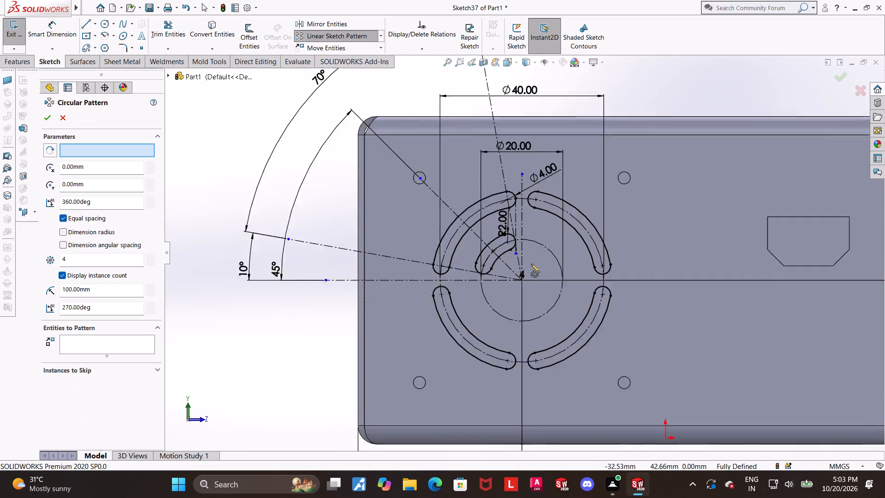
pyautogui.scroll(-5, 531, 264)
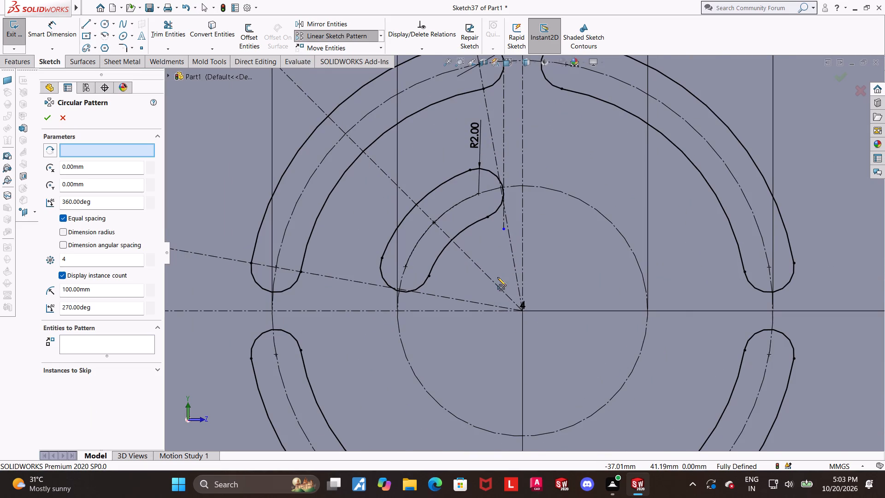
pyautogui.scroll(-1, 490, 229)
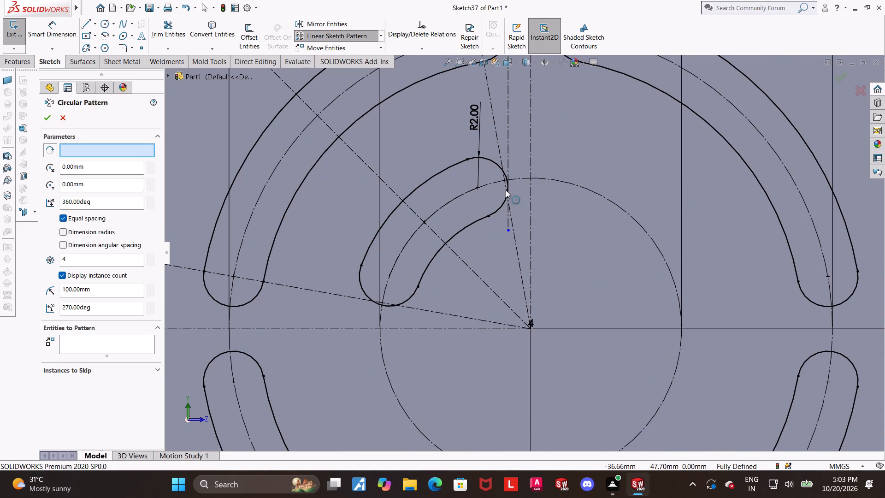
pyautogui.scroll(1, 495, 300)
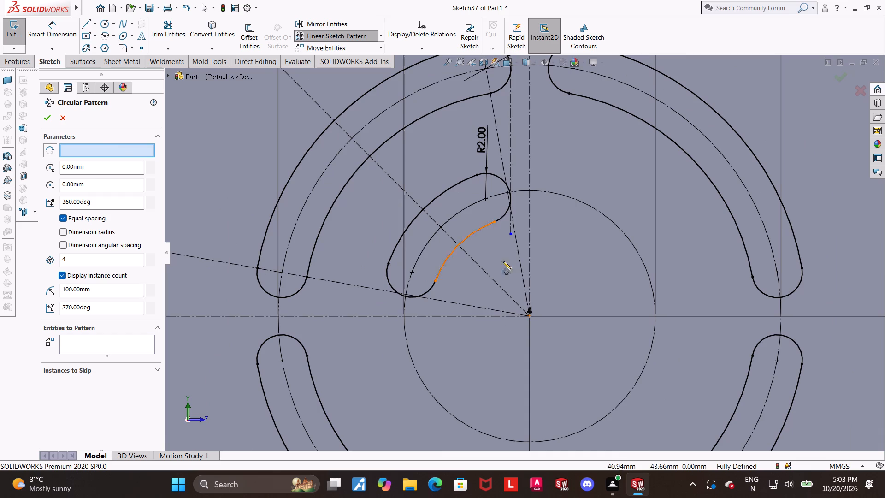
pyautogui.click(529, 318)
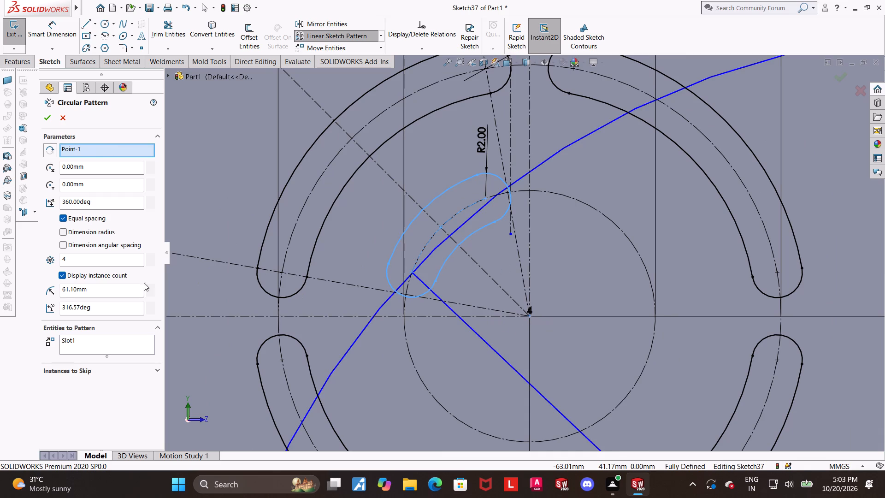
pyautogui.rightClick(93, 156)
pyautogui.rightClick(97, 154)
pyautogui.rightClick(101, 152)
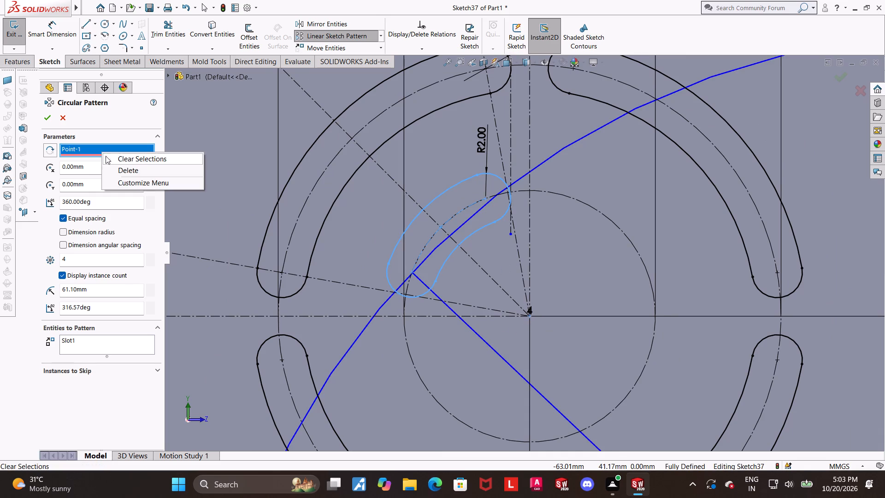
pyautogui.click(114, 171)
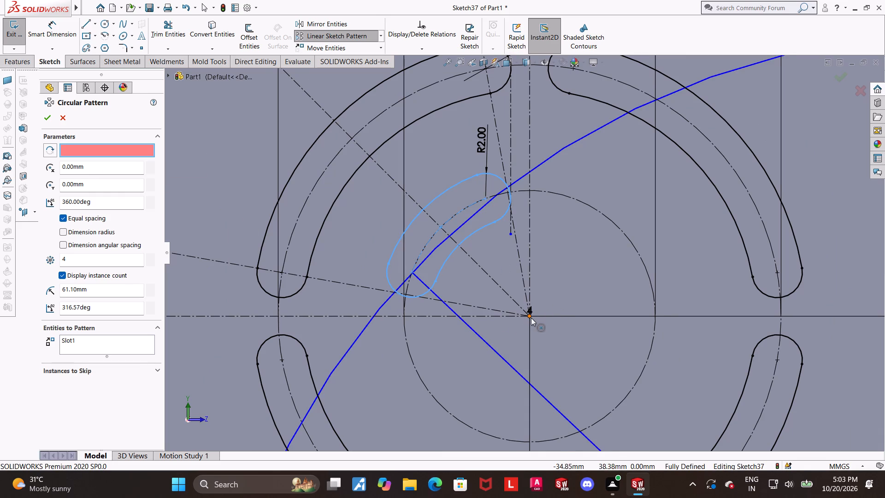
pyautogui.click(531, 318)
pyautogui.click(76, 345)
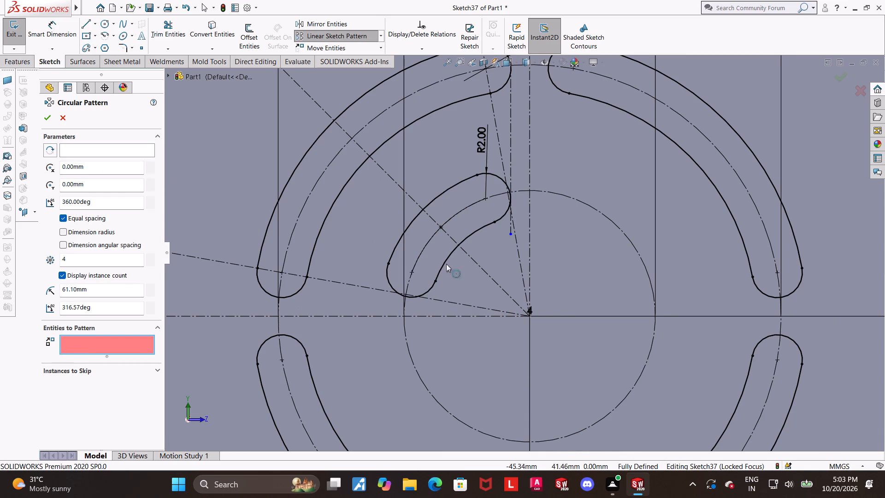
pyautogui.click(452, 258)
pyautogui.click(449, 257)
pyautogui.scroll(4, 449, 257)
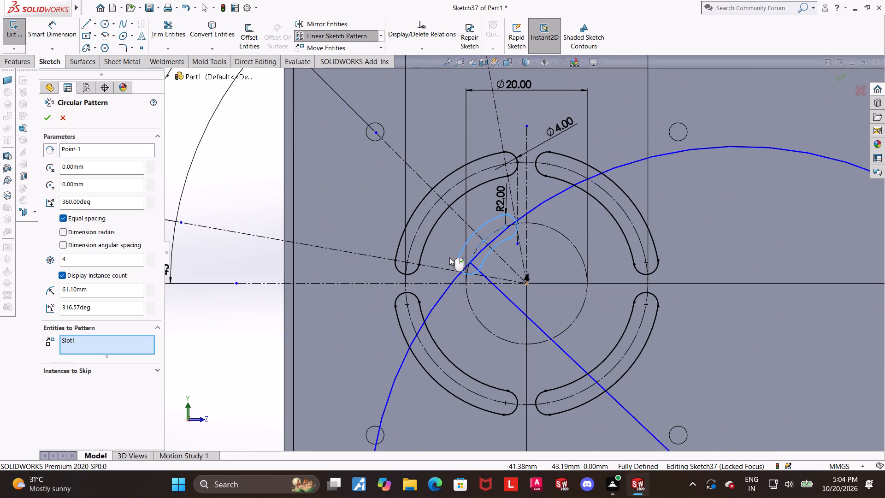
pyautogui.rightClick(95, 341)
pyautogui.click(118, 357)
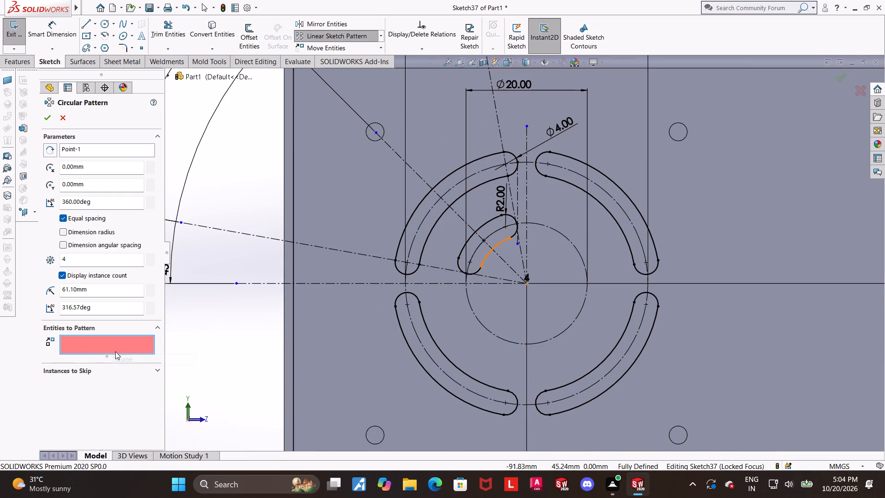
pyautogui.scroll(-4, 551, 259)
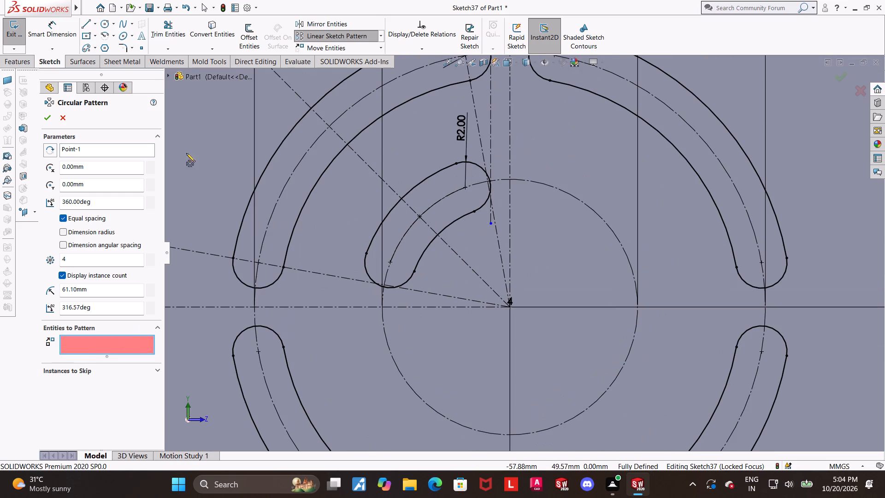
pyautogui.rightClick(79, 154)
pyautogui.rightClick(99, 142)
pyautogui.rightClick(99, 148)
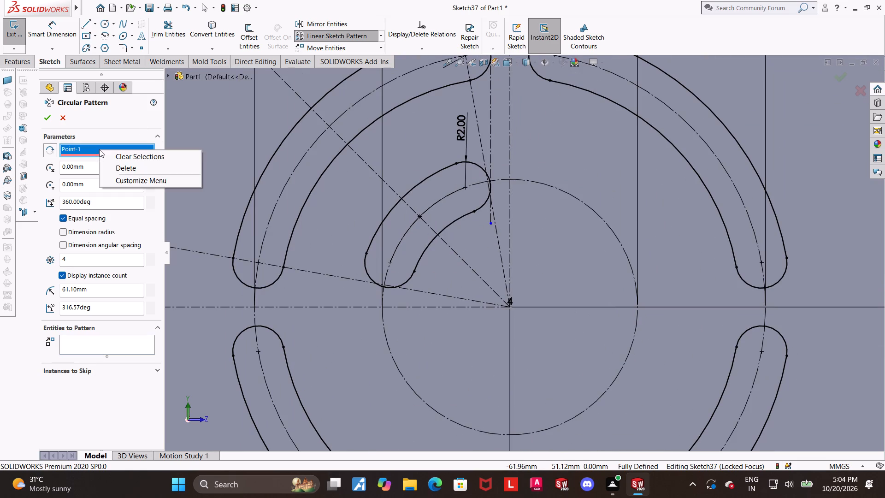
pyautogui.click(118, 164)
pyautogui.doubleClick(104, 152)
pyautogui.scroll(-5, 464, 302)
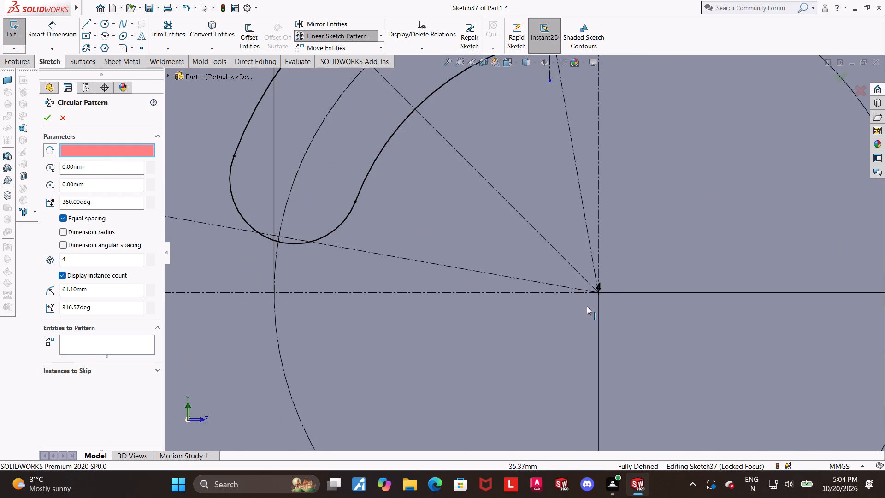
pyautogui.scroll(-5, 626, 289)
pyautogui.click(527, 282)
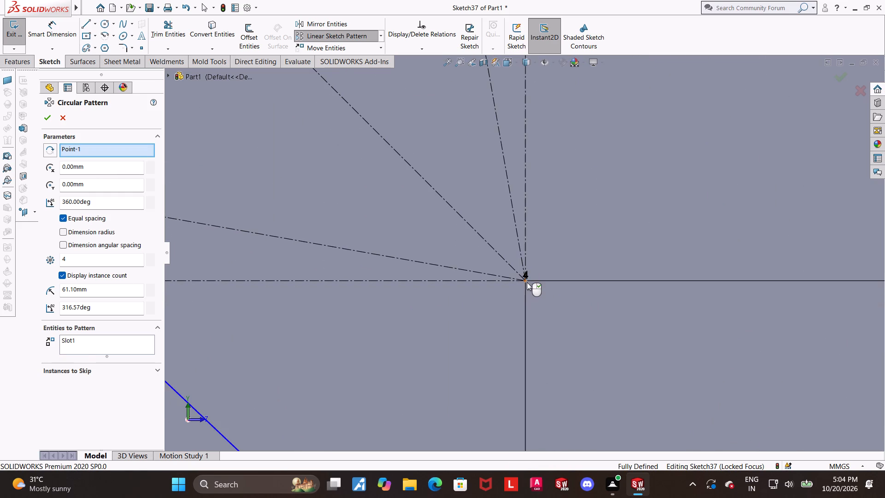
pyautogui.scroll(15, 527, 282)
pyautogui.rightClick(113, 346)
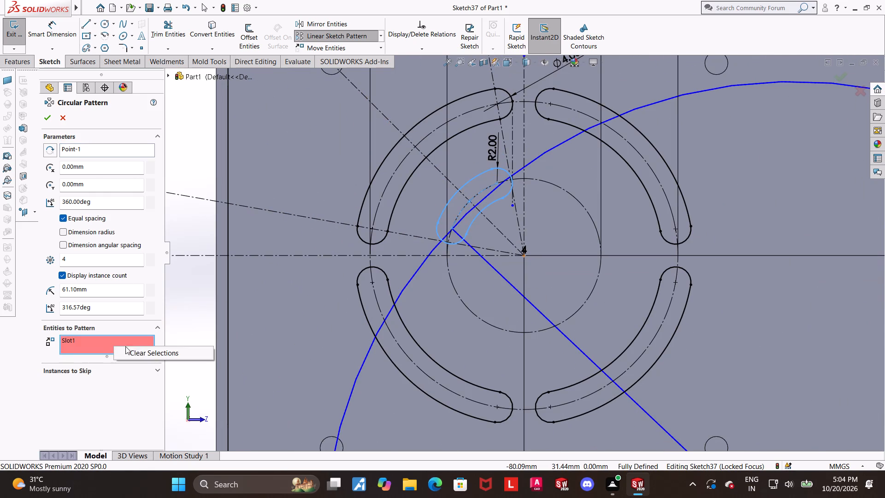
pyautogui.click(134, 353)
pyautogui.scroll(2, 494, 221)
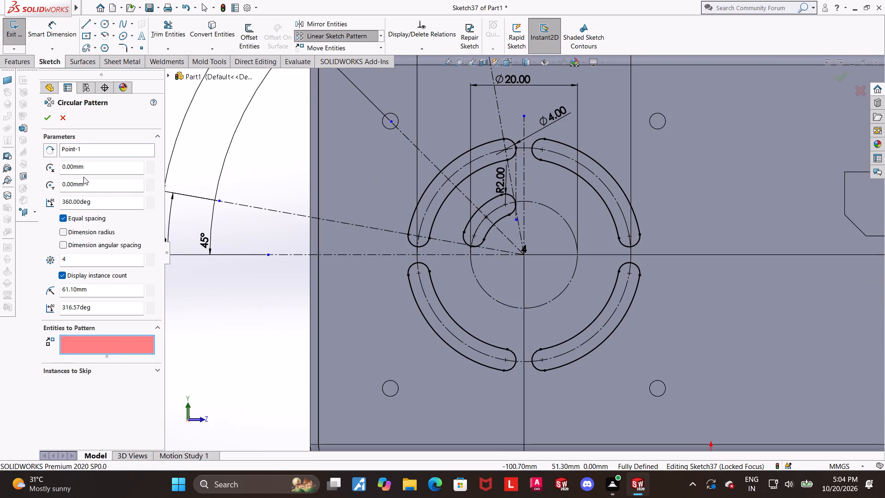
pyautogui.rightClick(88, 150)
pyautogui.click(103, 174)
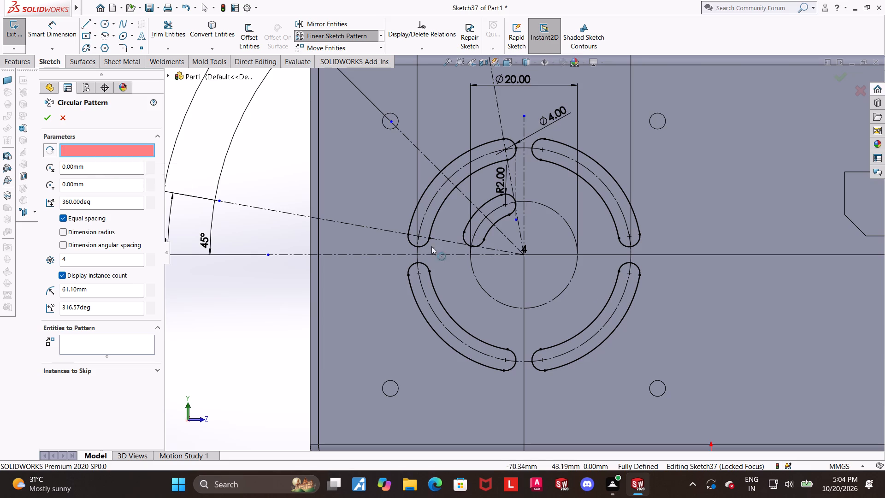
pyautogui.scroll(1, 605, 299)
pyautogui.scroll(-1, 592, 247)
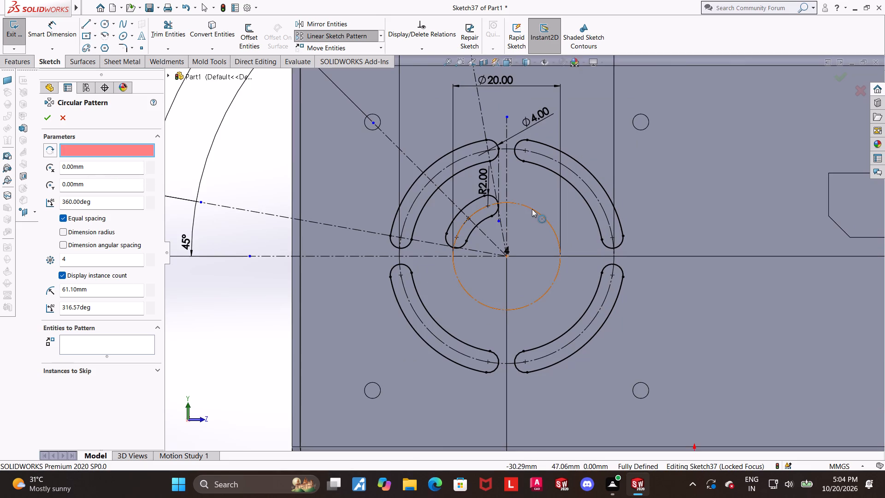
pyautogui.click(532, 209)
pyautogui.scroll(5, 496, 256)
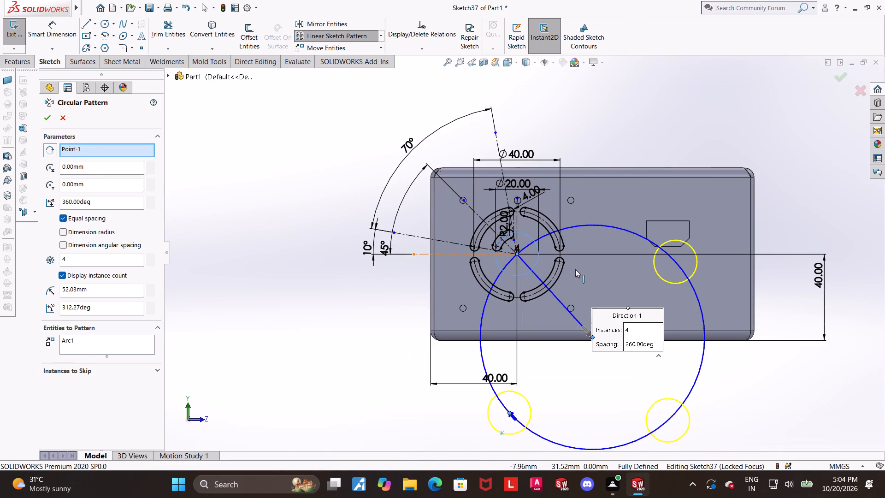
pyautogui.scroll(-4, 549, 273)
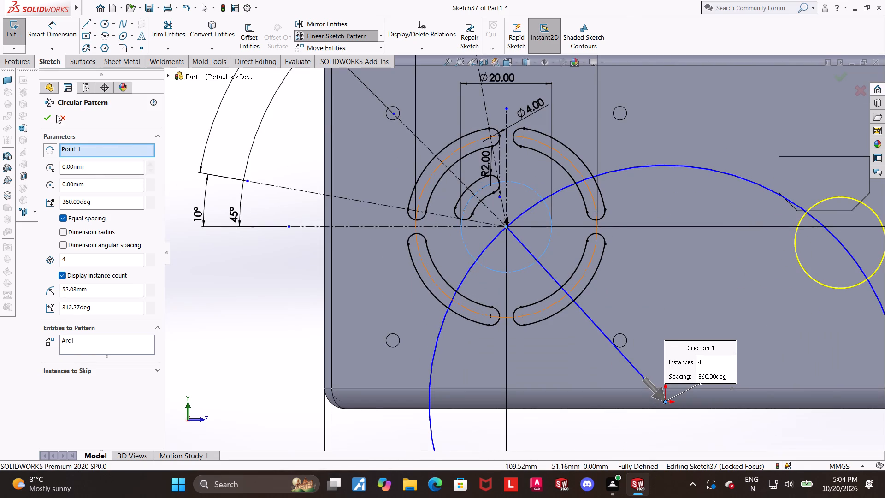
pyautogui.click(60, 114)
# Mirror the small inner slot about the vertical centerline through the circles' common center, keeping the original as a copy.
pyautogui.scroll(1, 586, 277)
pyautogui.scroll(-3, 611, 260)
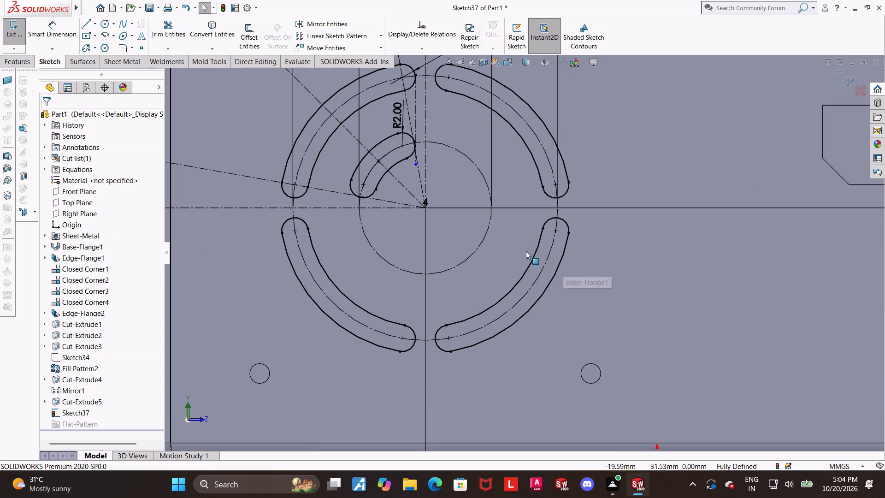
pyautogui.click(327, 28)
pyautogui.scroll(-3, 413, 139)
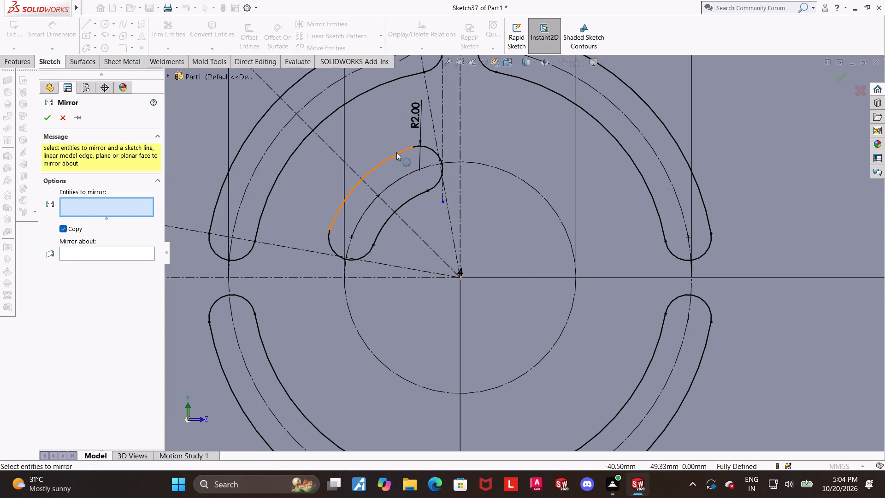
pyautogui.click(378, 164)
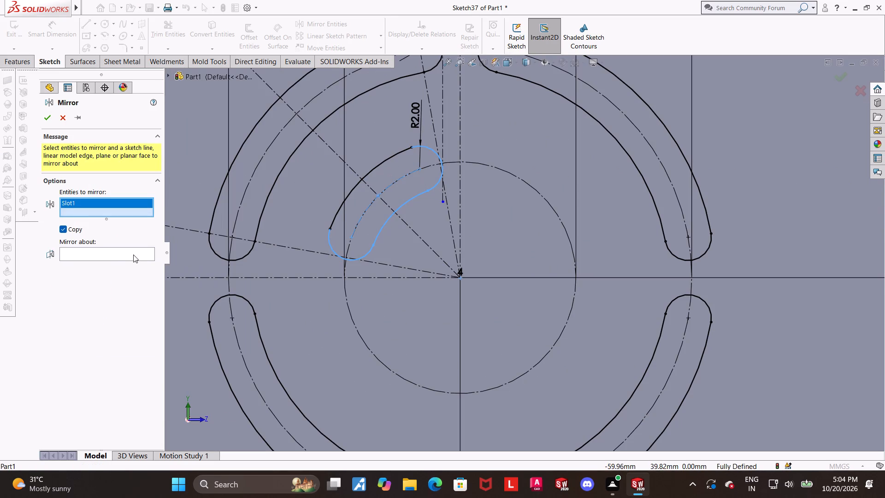
pyautogui.click(122, 255)
pyautogui.click(459, 184)
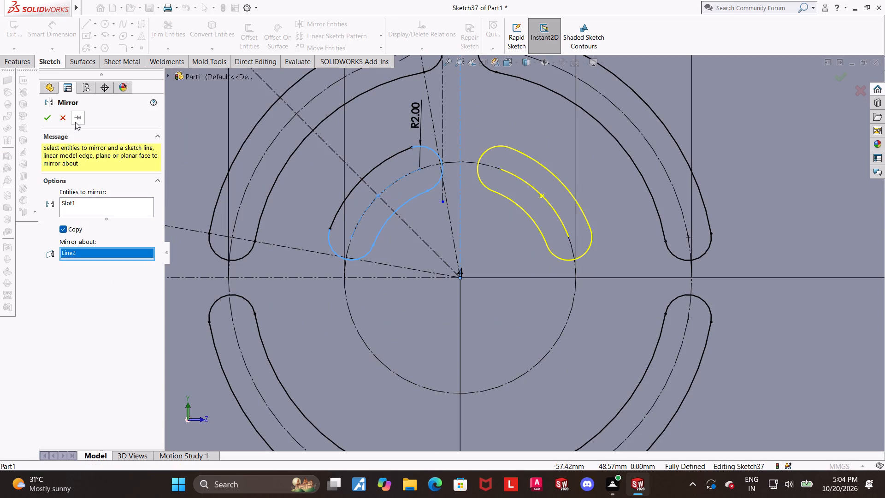
pyautogui.click(52, 119)
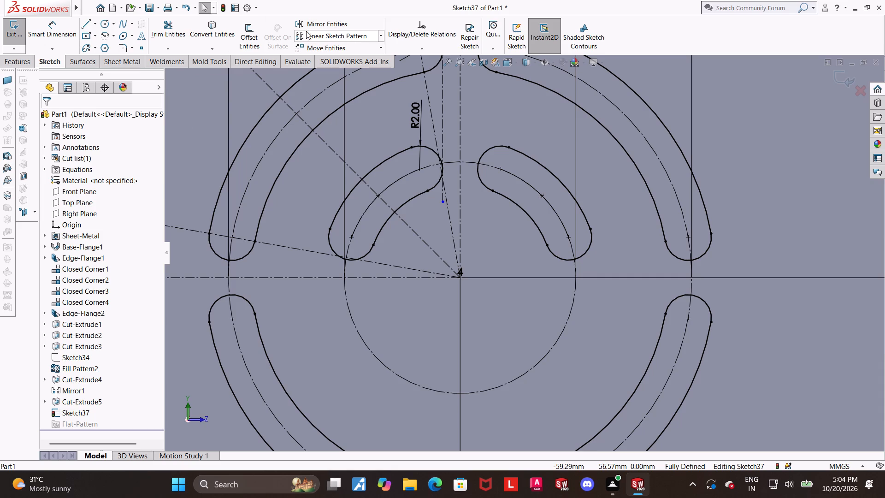
# Mirror both upper small inner slots about the horizontal centerline through the circles' common center, keeping the originals as a copy.
pyautogui.click(310, 24)
pyautogui.click(418, 195)
pyautogui.click(510, 195)
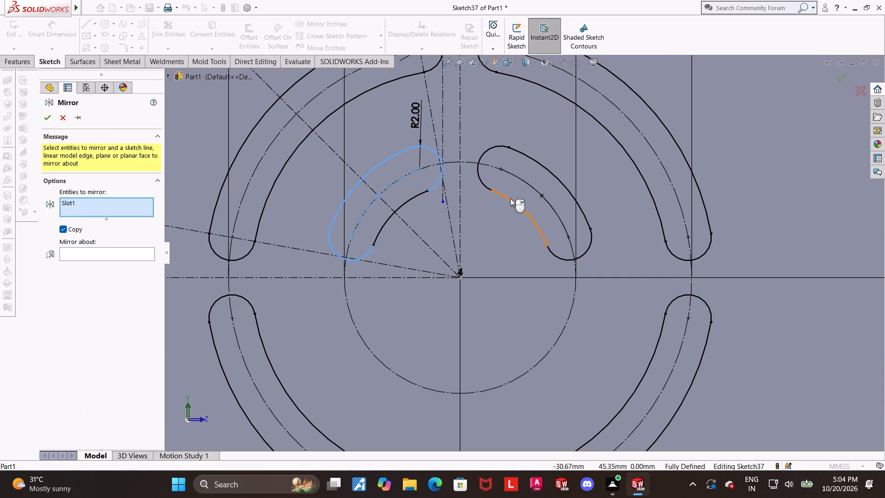
pyautogui.click(510, 198)
pyautogui.click(105, 268)
pyautogui.click(105, 265)
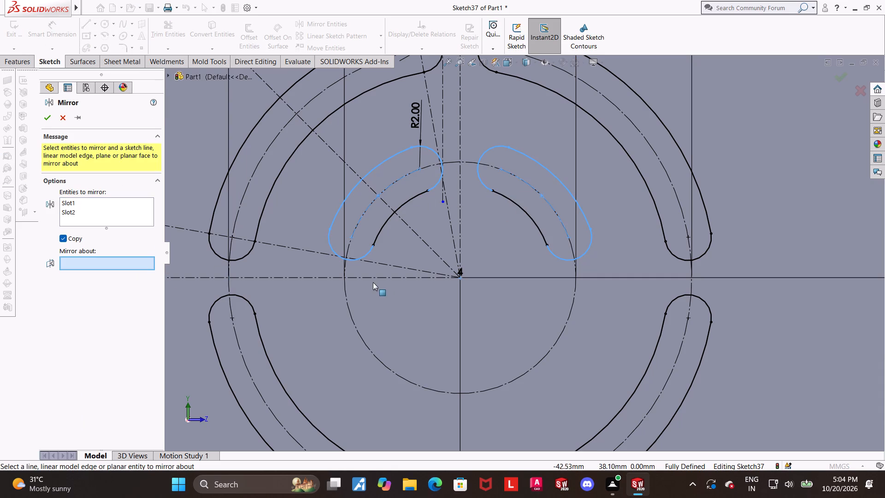
pyautogui.click(371, 280)
pyautogui.click(47, 123)
# Examine the gaps between the inner slots and the fit of both slot rings around the circles' common center.
pyautogui.scroll(9, 469, 262)
pyautogui.scroll(3, 549, 287)
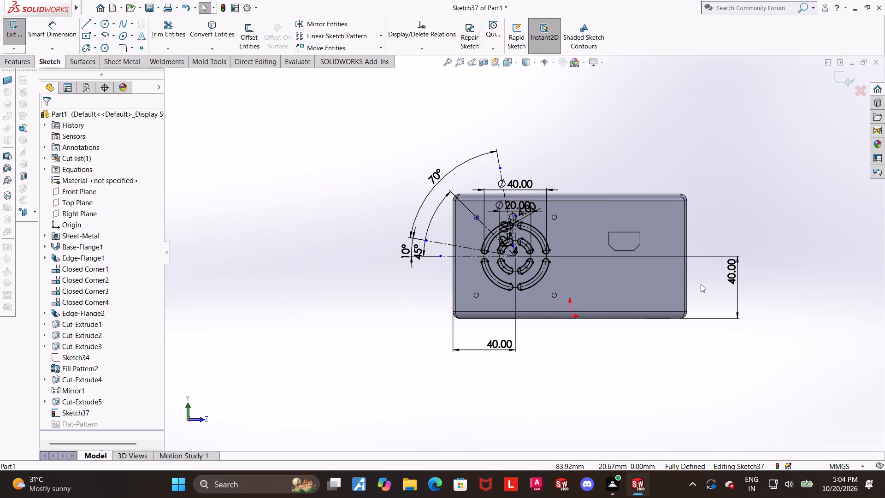
pyautogui.scroll(-6, 500, 246)
pyautogui.scroll(-10, 590, 239)
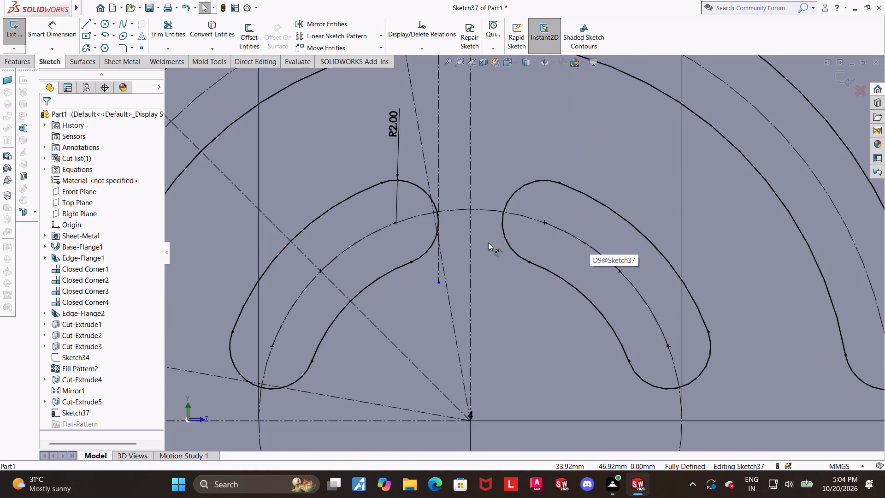
pyautogui.scroll(5, 428, 202)
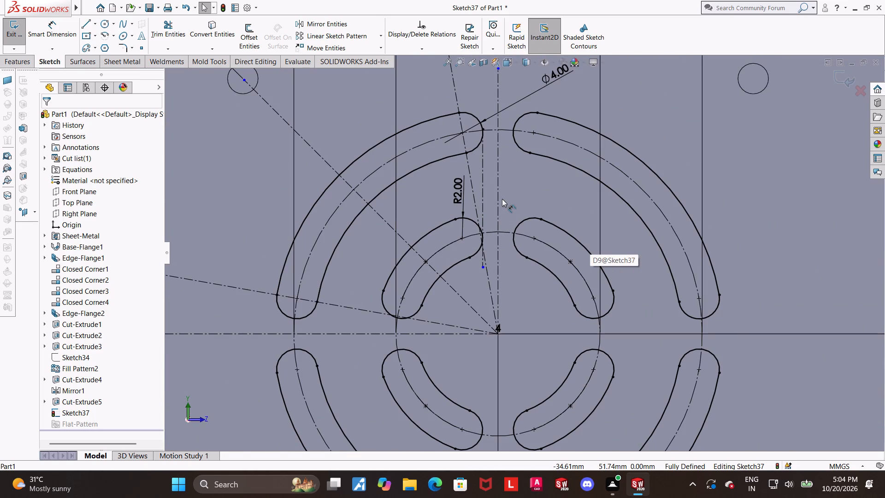
pyautogui.scroll(-6, 508, 237)
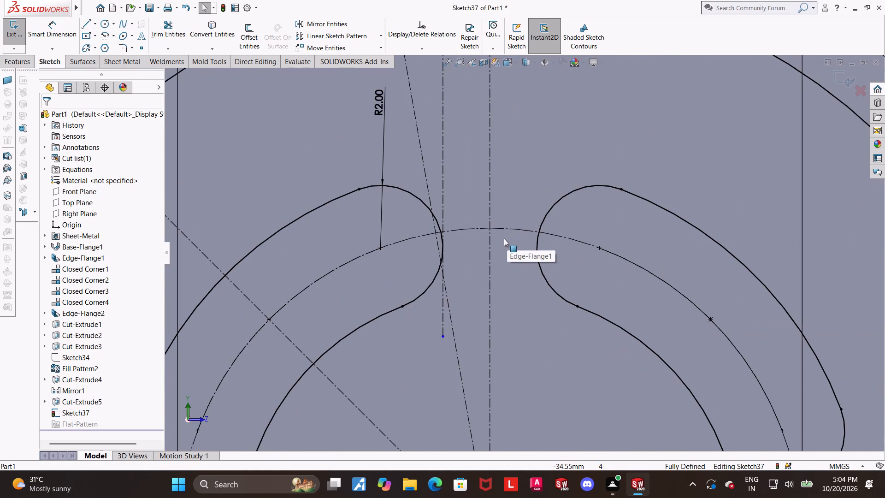
pyautogui.scroll(-1, 502, 238)
pyautogui.scroll(13, 500, 238)
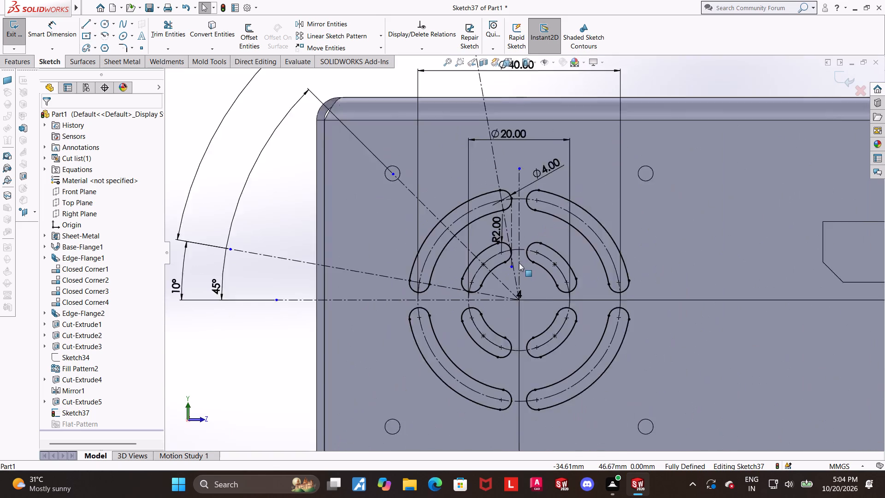
pyautogui.press('Escape')
pyautogui.scroll(3, 573, 276)
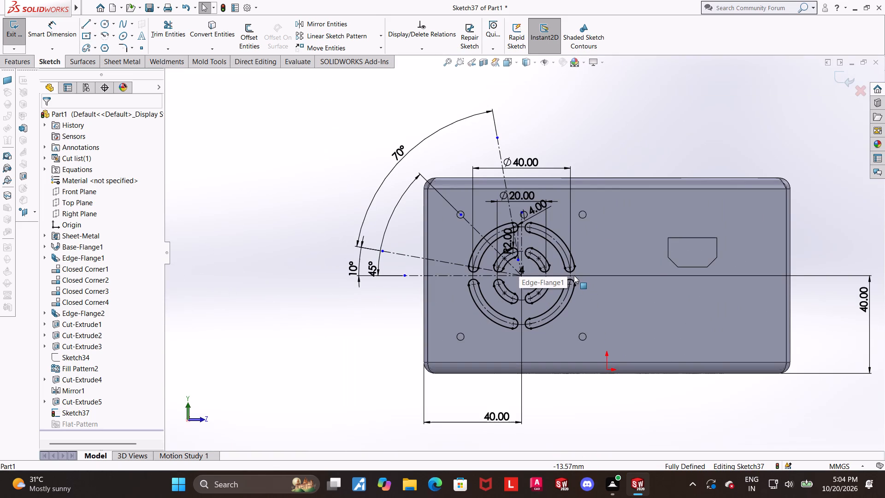
pyautogui.scroll(1, 574, 275)
pyautogui.click(820, 187)
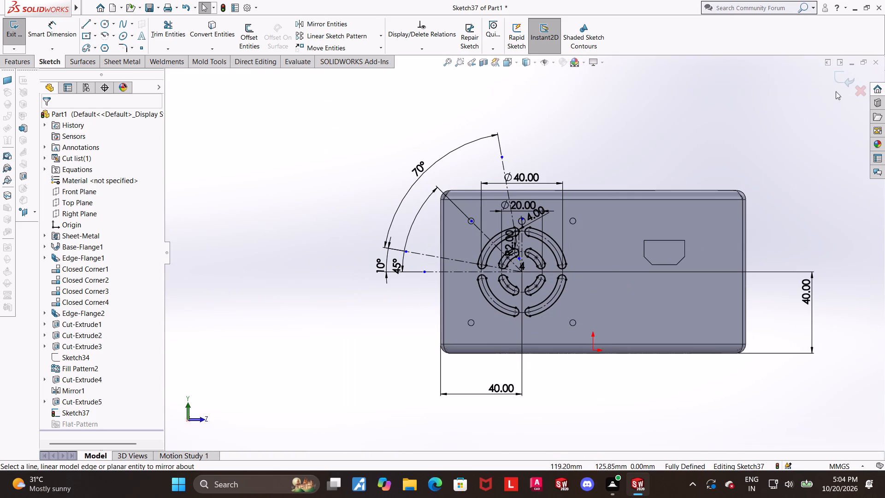
# Close the slot sketch and cut both rings of curved slots with a blind Extruded Cut linked to thickness, using normal cut.
pyautogui.click(840, 77)
pyautogui.scroll(1, 497, 167)
pyautogui.moveTo(501, 175); pyautogui.dragTo(515, 187, button='middle')
pyautogui.scroll(-3, 778, 305)
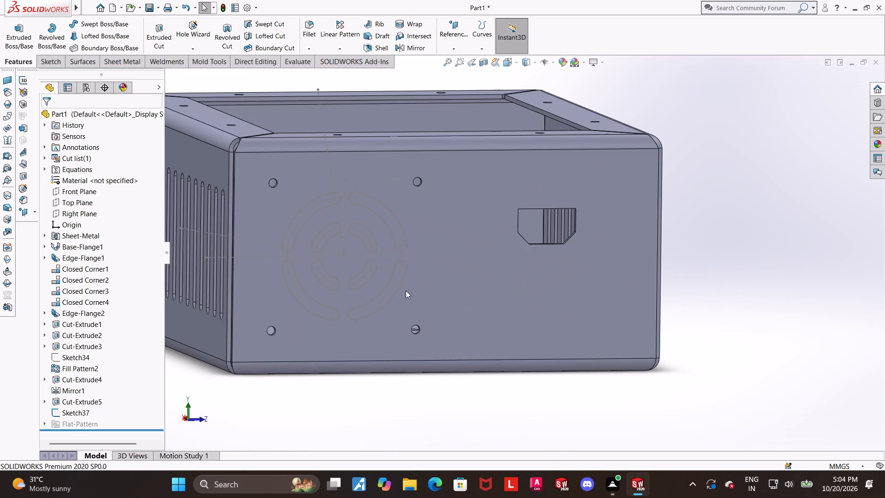
pyautogui.click(75, 408)
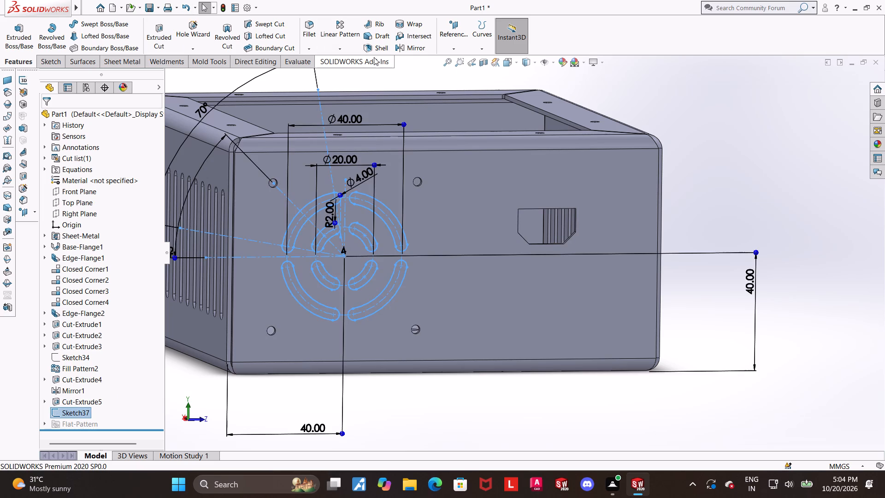
pyautogui.scroll(2, 374, 57)
pyautogui.scroll(2, 394, 161)
pyautogui.click(133, 58)
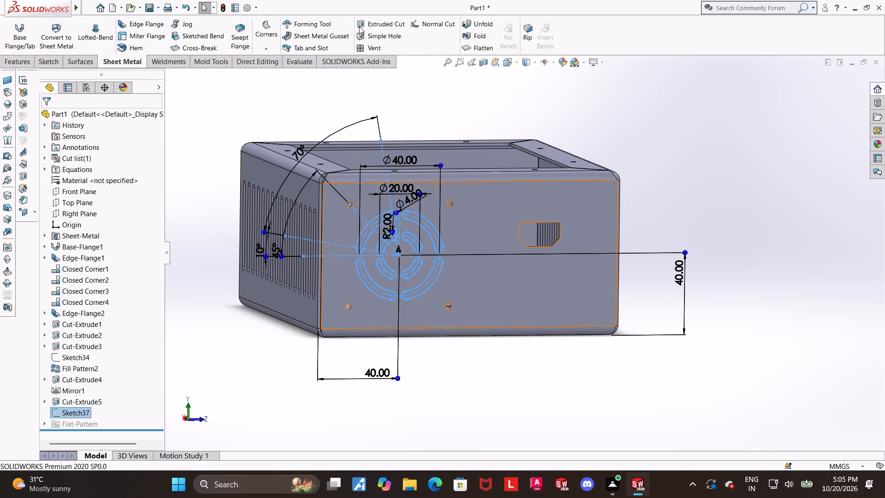
pyautogui.click(363, 24)
pyautogui.moveTo(460, 187); pyautogui.dragTo(474, 199, button='middle')
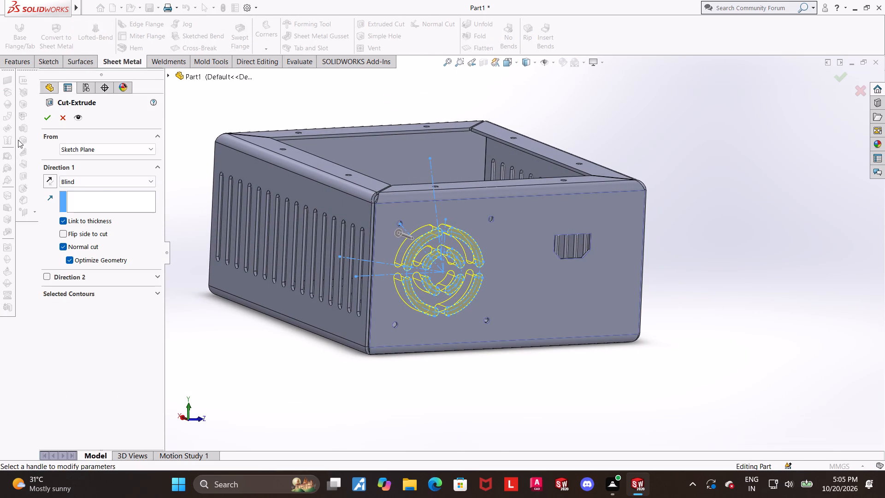
pyautogui.click(42, 120)
pyautogui.click(777, 268)
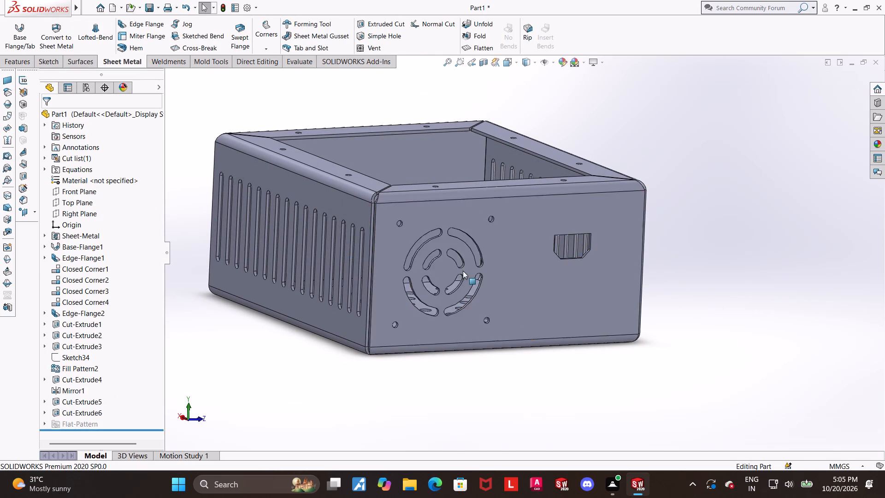
# Examine the newly cut slot rings, the four surrounding holes and the slotted side wall from several angles.
pyautogui.moveTo(463, 271); pyautogui.dragTo(478, 282, button='middle')
pyautogui.scroll(2, 680, 372)
pyautogui.scroll(1, 624, 341)
pyautogui.scroll(-2, 499, 262)
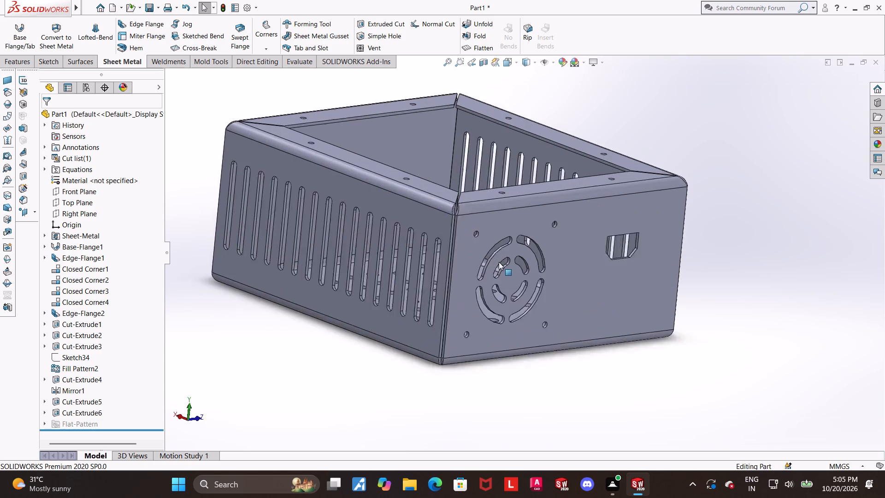
pyautogui.scroll(-3, 499, 262)
pyautogui.scroll(-5, 532, 291)
pyautogui.moveTo(528, 296); pyautogui.dragTo(460, 294, button='middle')
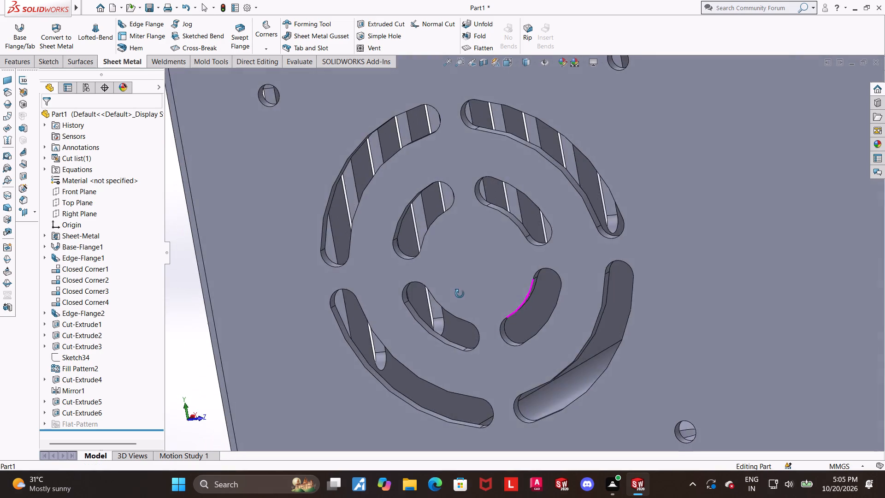
pyautogui.moveTo(460, 294); pyautogui.dragTo(511, 308, button='middle')
pyautogui.scroll(-4, 477, 326)
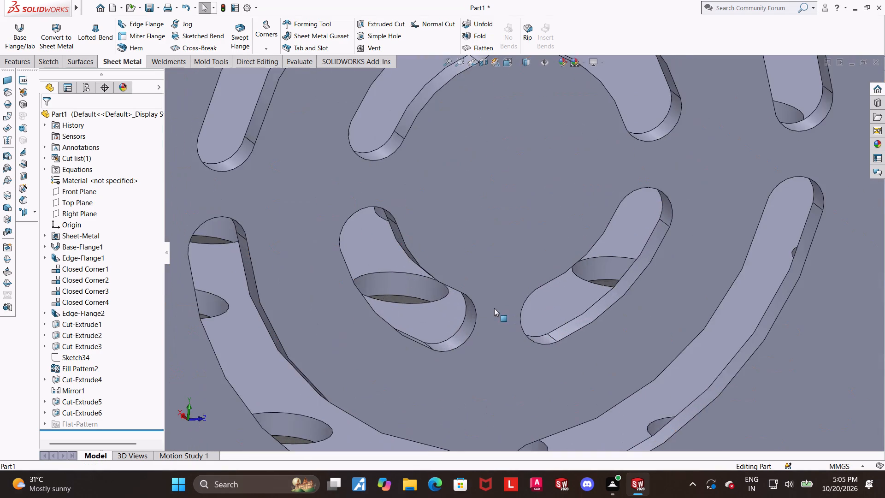
pyautogui.scroll(8, 499, 308)
pyautogui.moveTo(504, 313); pyautogui.dragTo(496, 340, button='middle')
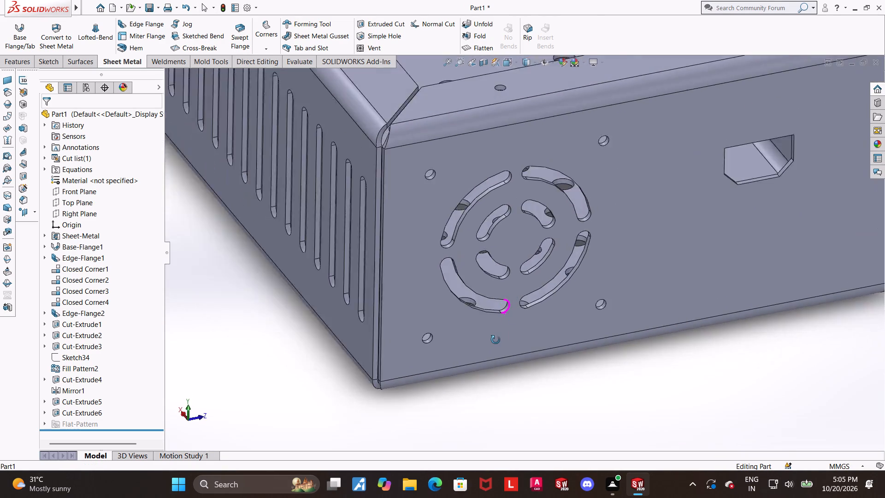
pyautogui.moveTo(496, 340); pyautogui.dragTo(512, 336, button='middle')
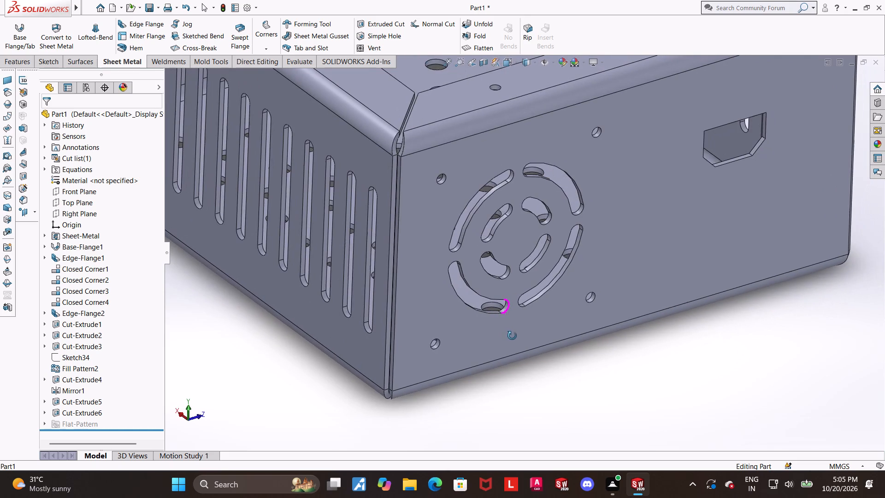
pyautogui.moveTo(512, 336); pyautogui.dragTo(511, 335, button='middle')
pyautogui.scroll(-3, 513, 312)
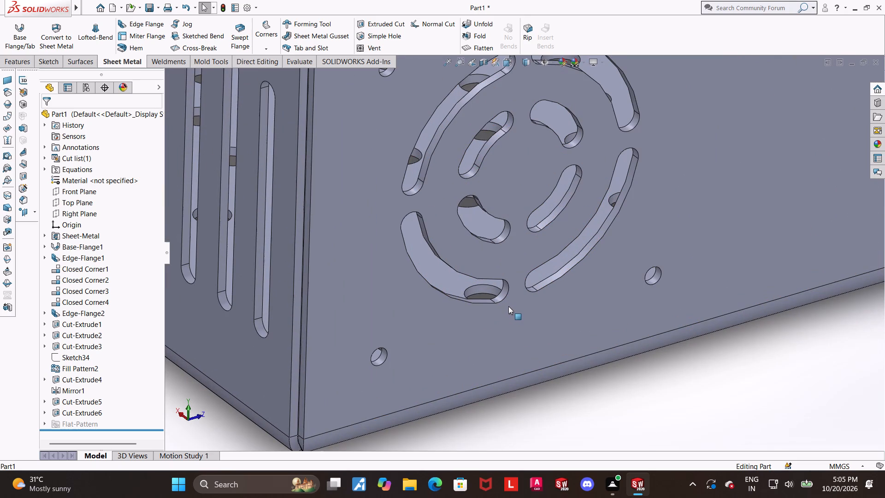
pyautogui.scroll(2, 564, 314)
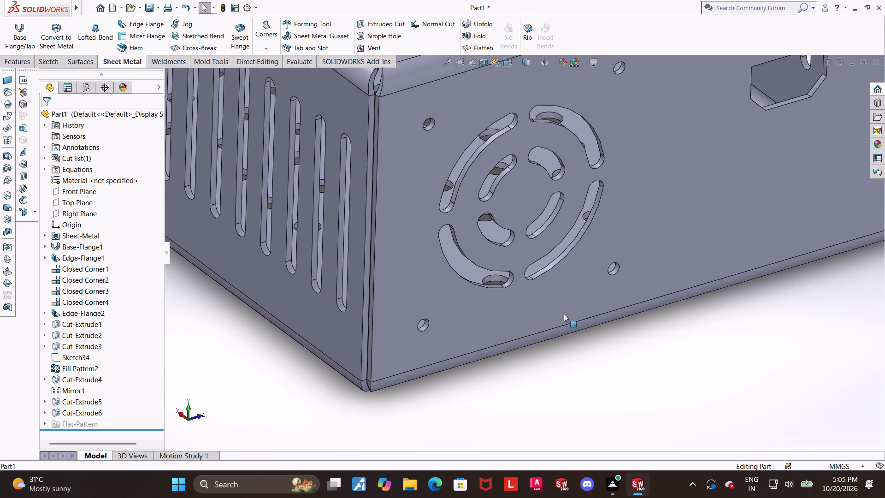
pyautogui.scroll(6, 564, 314)
# Start a new sketch on the outer face of the plain wall opposite the curved slots, viewed normal to the sketch.
pyautogui.moveTo(553, 241); pyautogui.dragTo(560, 233, button='middle')
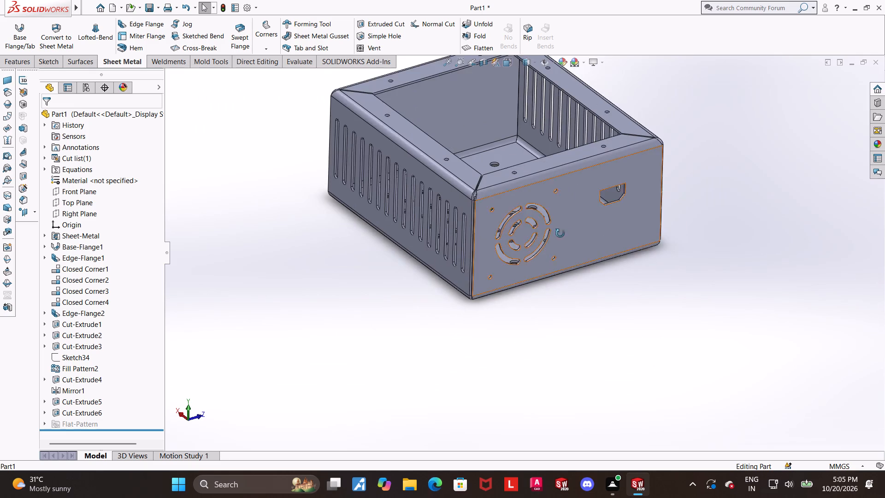
pyautogui.moveTo(560, 233); pyautogui.dragTo(748, 354, button='middle')
pyautogui.scroll(1, 665, 316)
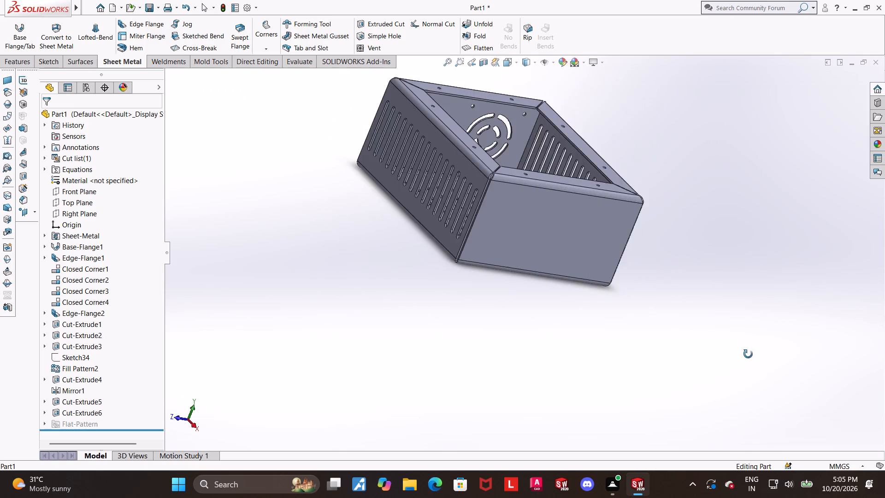
pyautogui.moveTo(748, 354); pyautogui.dragTo(713, 338, button='middle')
pyautogui.scroll(-1, 587, 260)
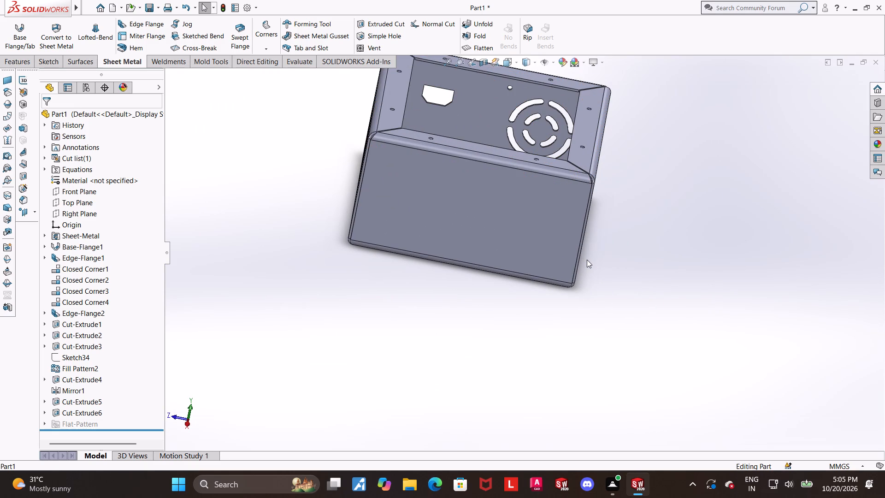
pyautogui.moveTo(597, 243); pyautogui.dragTo(597, 251, button='middle')
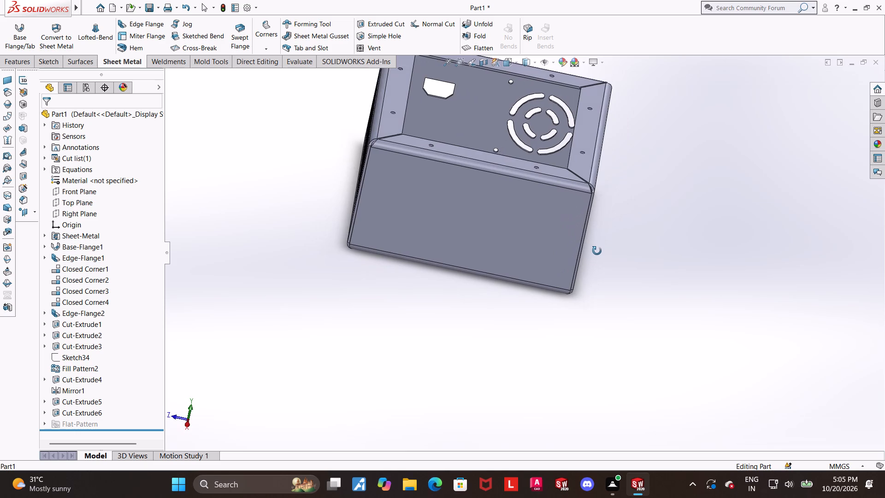
pyautogui.moveTo(597, 251); pyautogui.dragTo(581, 258, button='middle')
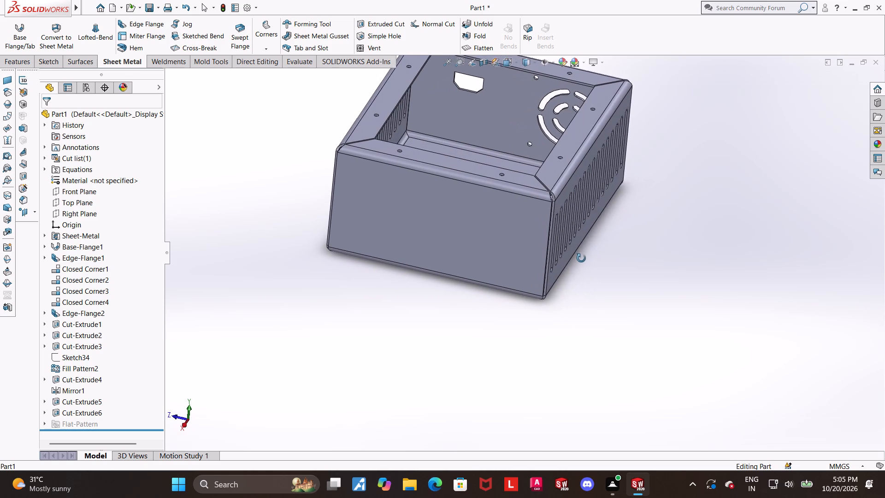
pyautogui.moveTo(581, 258); pyautogui.dragTo(592, 240, button='middle')
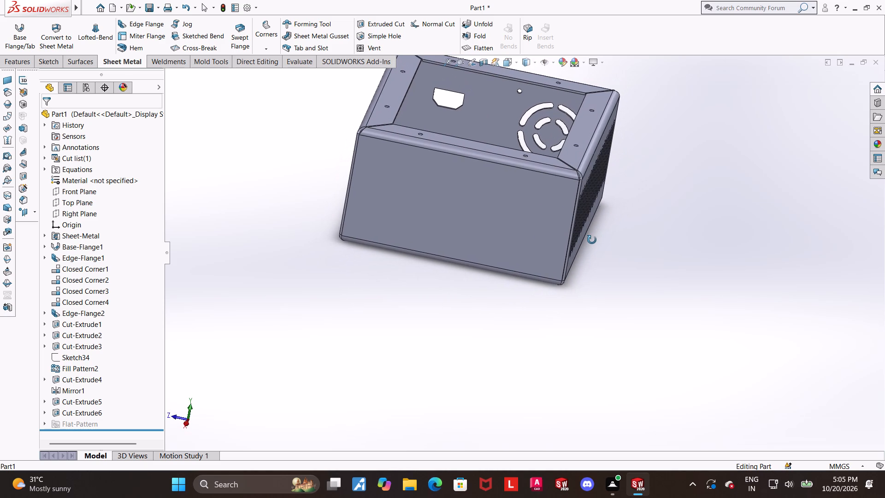
pyautogui.moveTo(592, 240); pyautogui.dragTo(592, 240, button='middle')
pyautogui.click(523, 229)
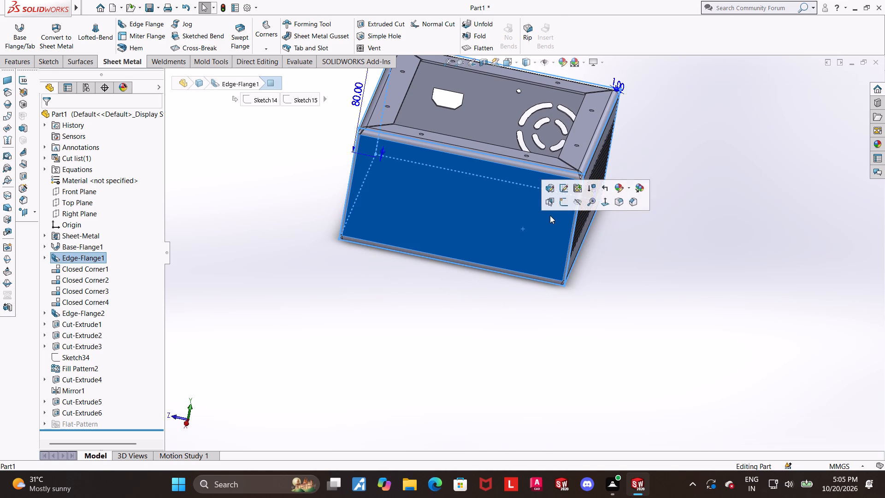
pyautogui.click(560, 203)
pyautogui.click(94, 436)
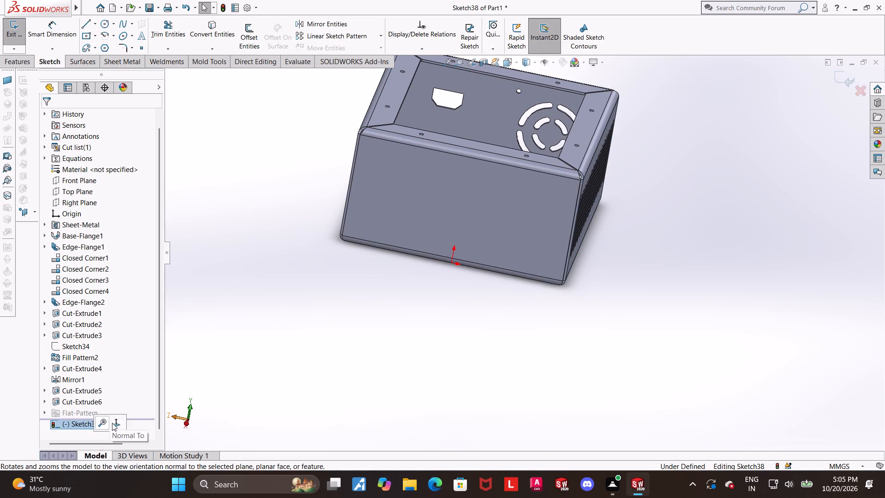
pyautogui.click(112, 423)
# Draw a horizontal centerline about 147 mm long across the plain wall, between the midpoints of its two side edges.
pyautogui.scroll(2, 524, 386)
pyautogui.scroll(-2, 727, 248)
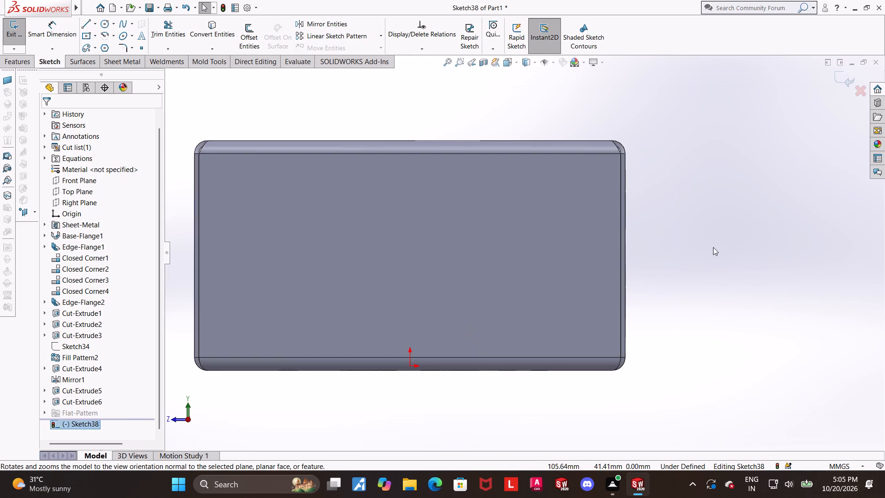
pyautogui.scroll(3, 662, 255)
pyautogui.scroll(-2, 418, 257)
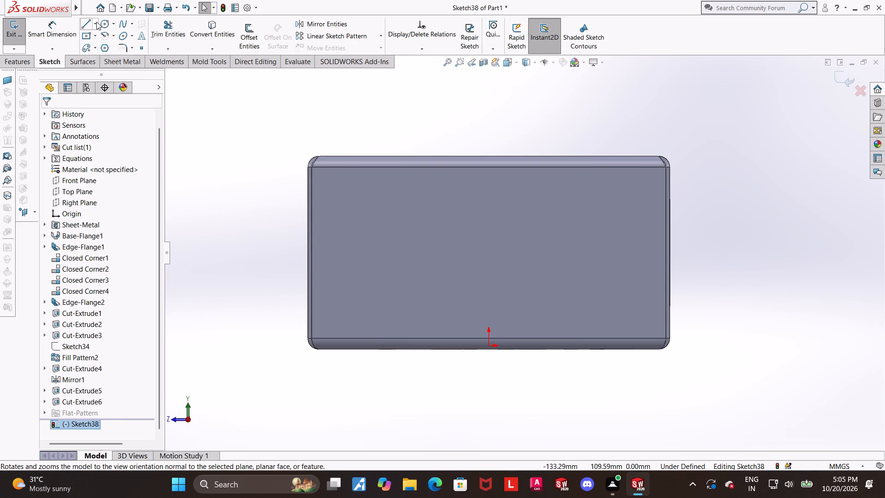
pyautogui.click(96, 22)
pyautogui.click(101, 43)
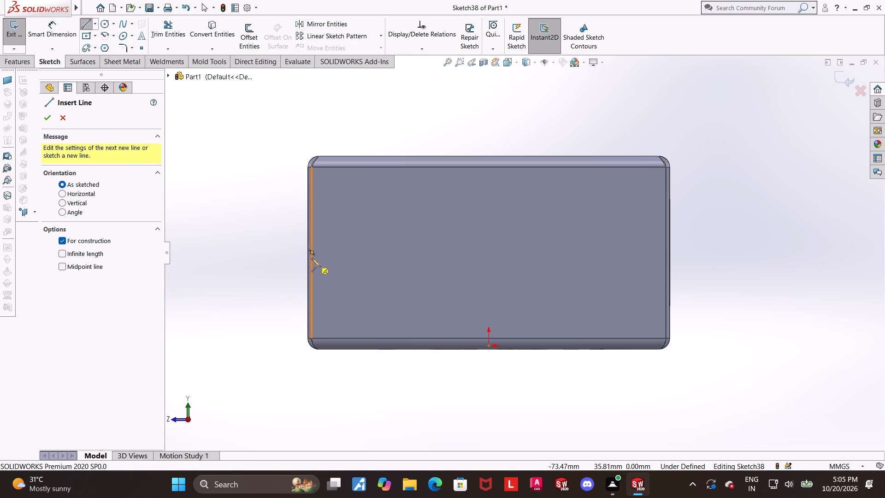
pyautogui.click(311, 251)
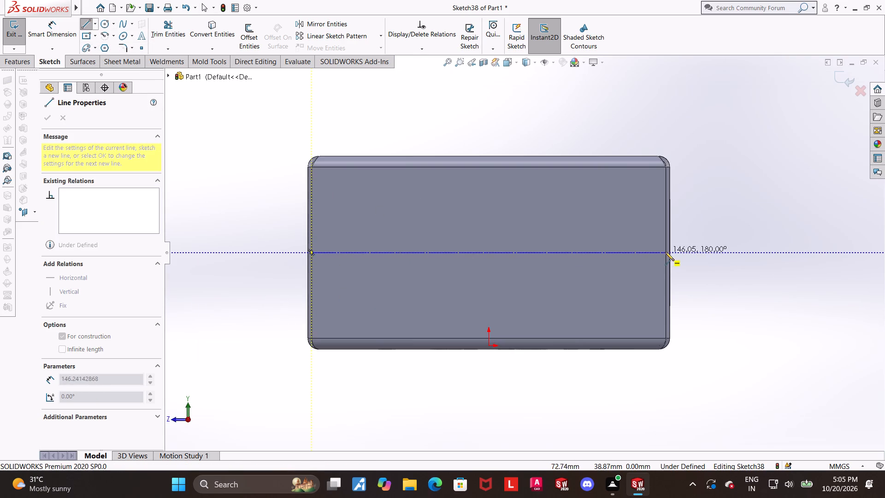
pyautogui.click(666, 252)
pyautogui.press('Escape')
pyautogui.press('Escape')
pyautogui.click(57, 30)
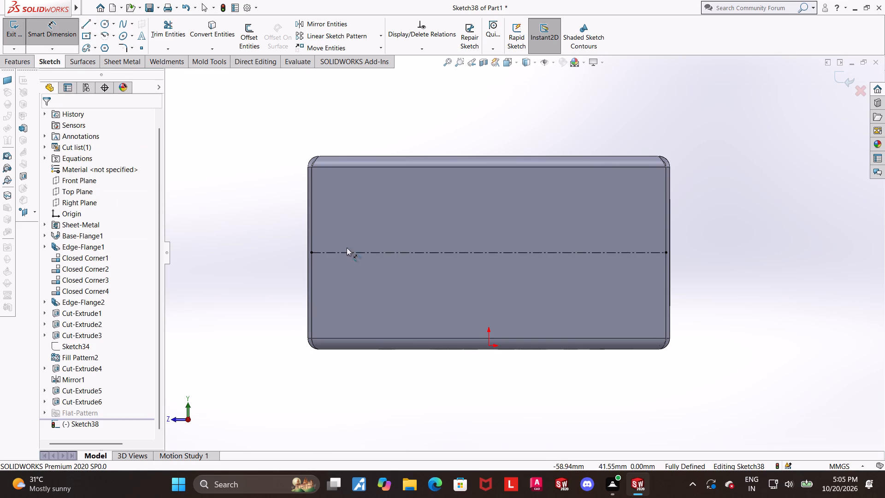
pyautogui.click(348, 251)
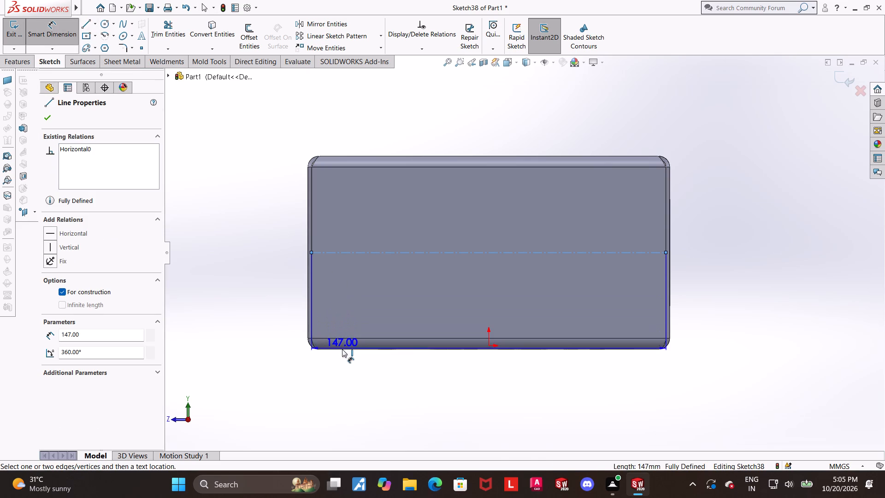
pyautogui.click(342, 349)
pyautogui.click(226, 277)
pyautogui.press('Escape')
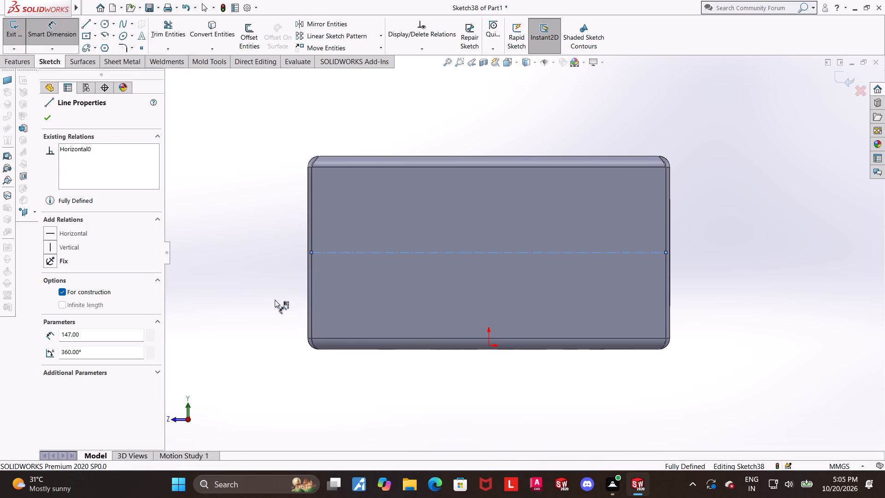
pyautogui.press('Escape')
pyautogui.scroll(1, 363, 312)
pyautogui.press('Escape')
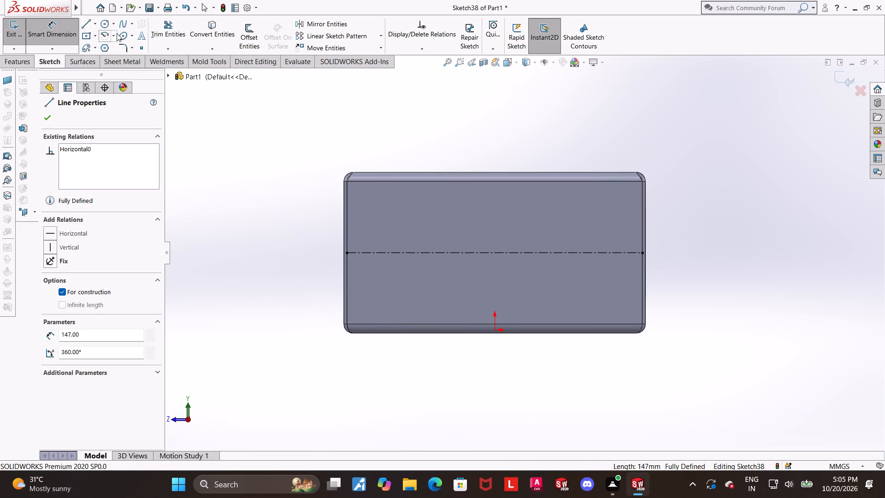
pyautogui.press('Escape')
# Sketch a circle about 41.7 mm in diameter centered on the wall's centerline, about 44.7 mm left of its midpoint.
pyautogui.click(105, 24)
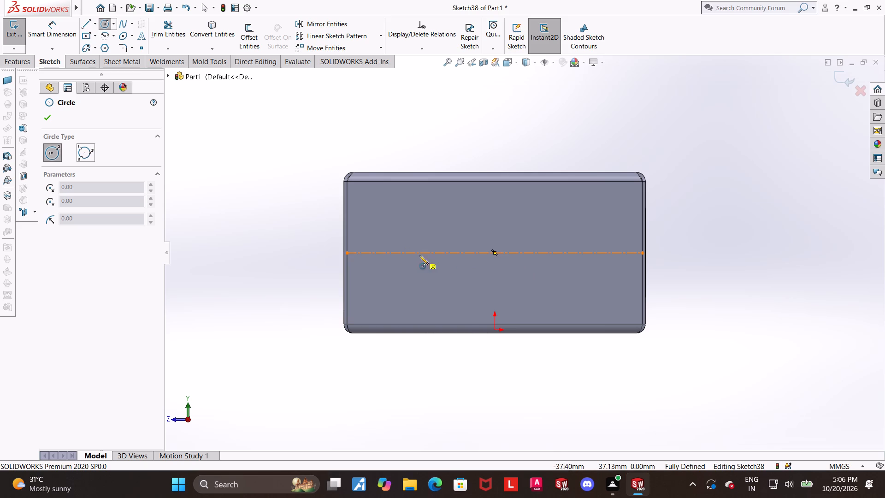
pyautogui.click(405, 253)
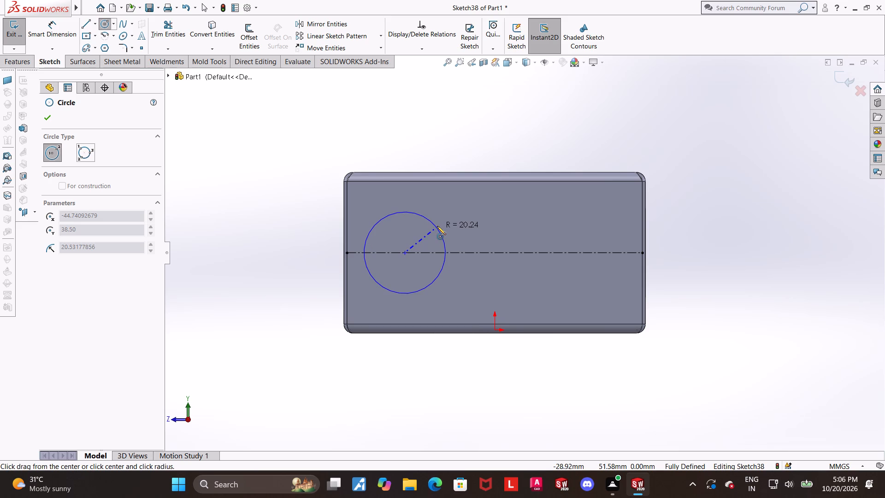
pyautogui.click(437, 226)
pyautogui.press('Escape')
pyautogui.press('Escape')
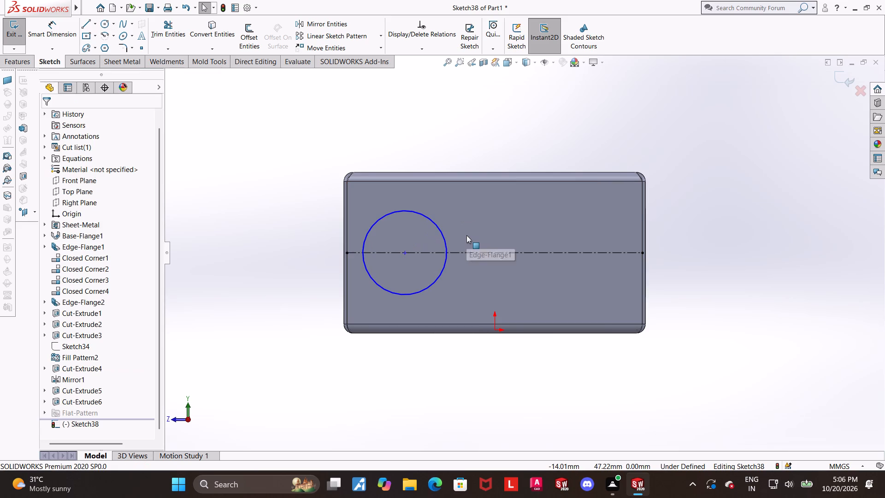
# Dimension the distance from the circle's center to the centerline's midpoint as 50 mm.
pyautogui.scroll(1, 465, 235)
pyautogui.scroll(-1, 457, 239)
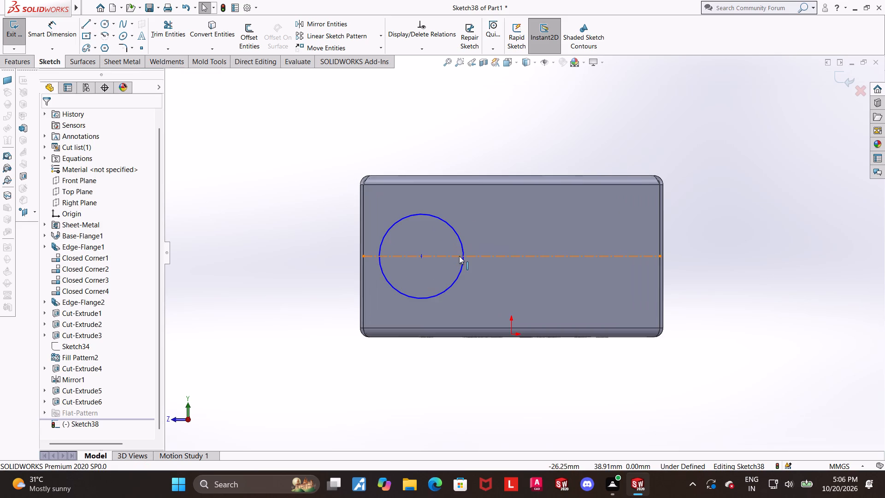
pyautogui.scroll(-1, 459, 256)
pyautogui.press('Escape')
pyautogui.click(60, 31)
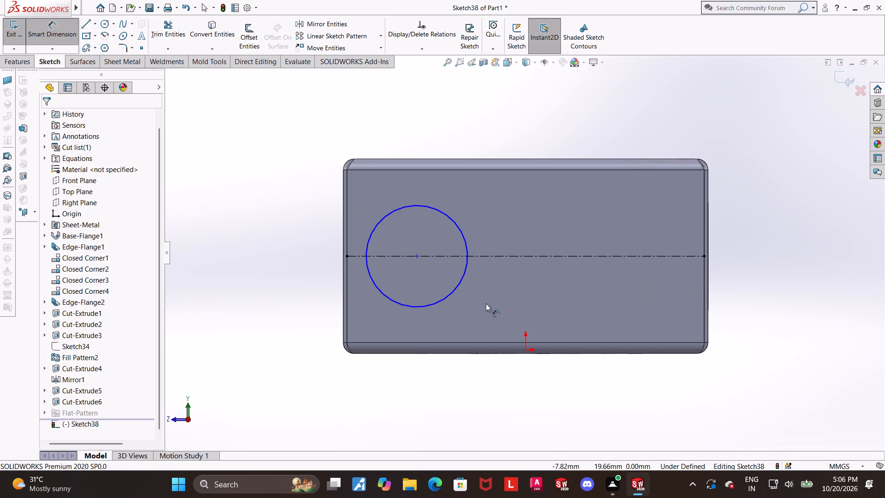
pyautogui.click(417, 254)
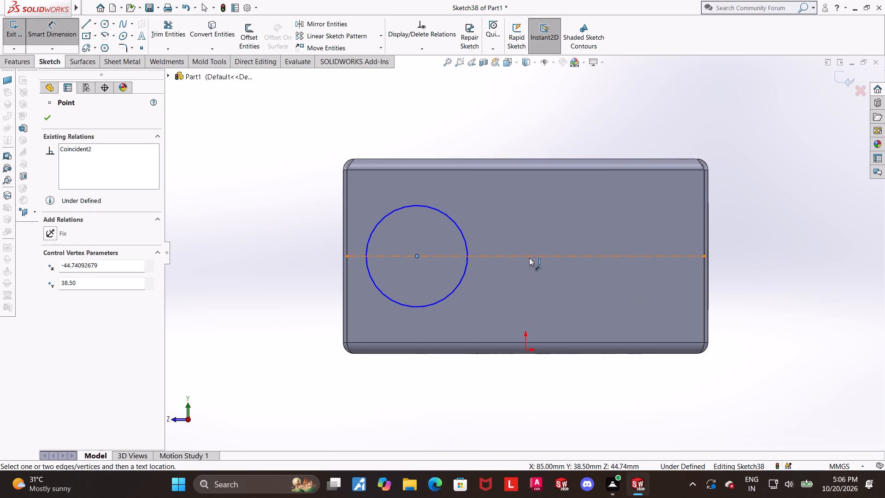
pyautogui.click(524, 256)
pyautogui.click(491, 129)
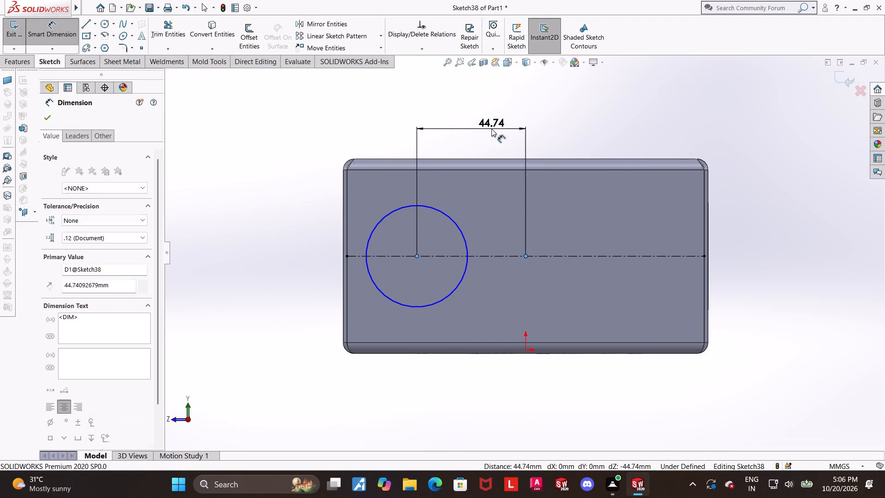
pyautogui.write('50')
pyautogui.press('Return')
pyautogui.press('Escape')
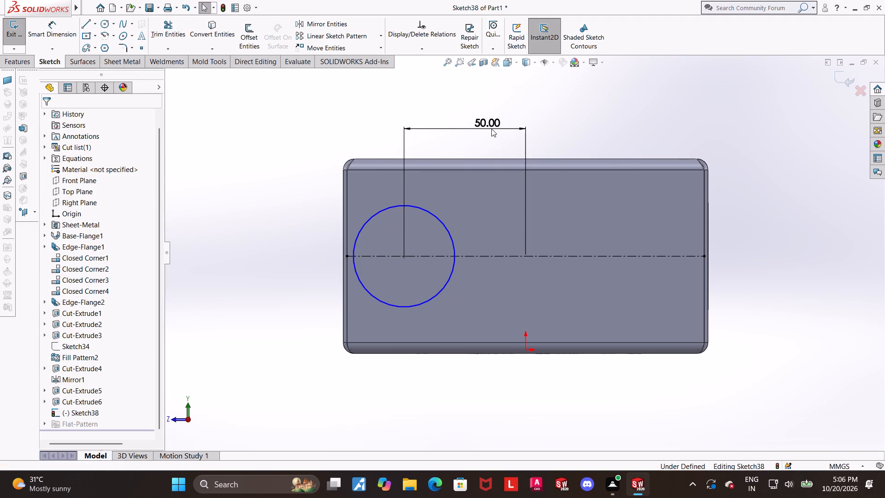
pyautogui.click(260, 195)
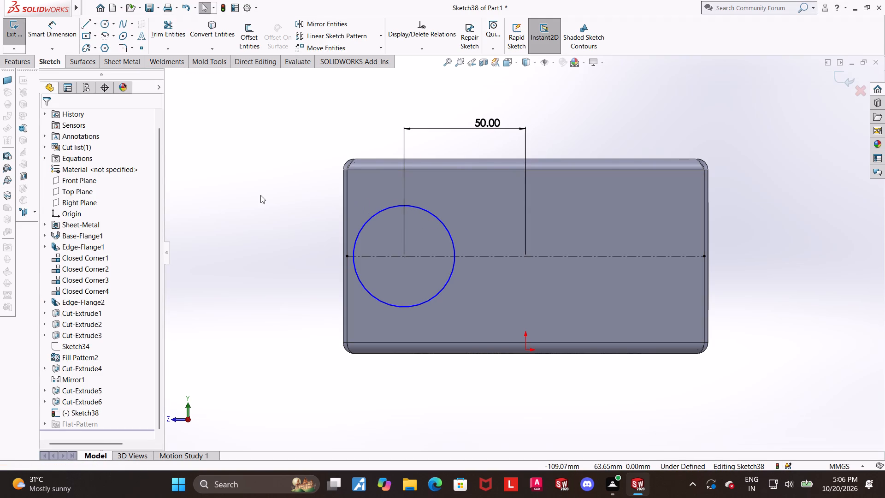
# Dimension the circle's diameter as 40 mm.
pyautogui.scroll(-1, 694, 300)
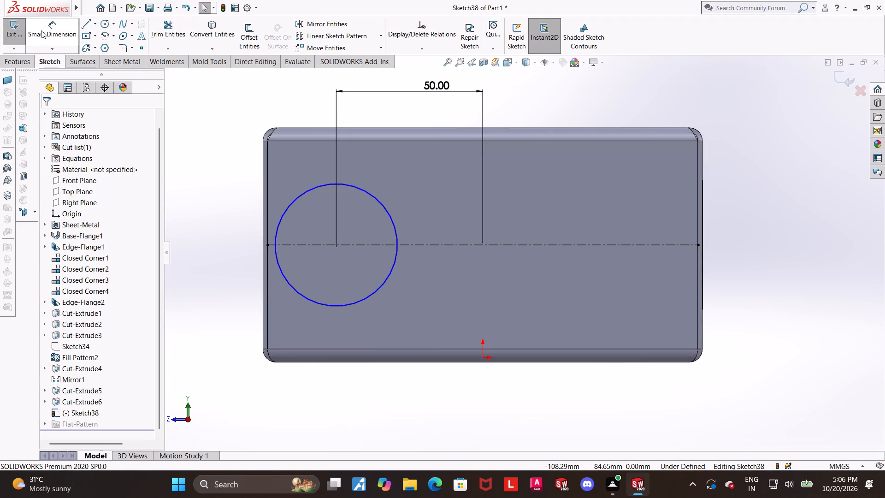
pyautogui.click(44, 30)
pyautogui.click(321, 187)
pyautogui.click(213, 207)
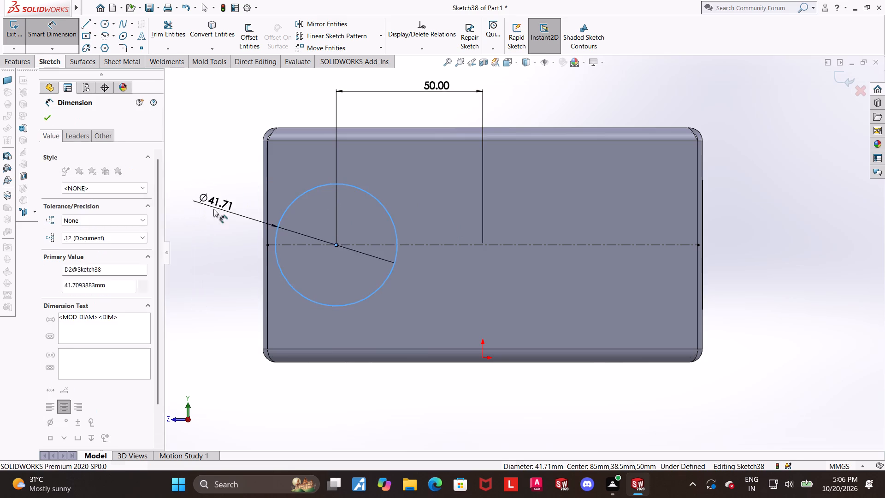
pyautogui.write('40')
pyautogui.press('Return')
pyautogui.press('Escape')
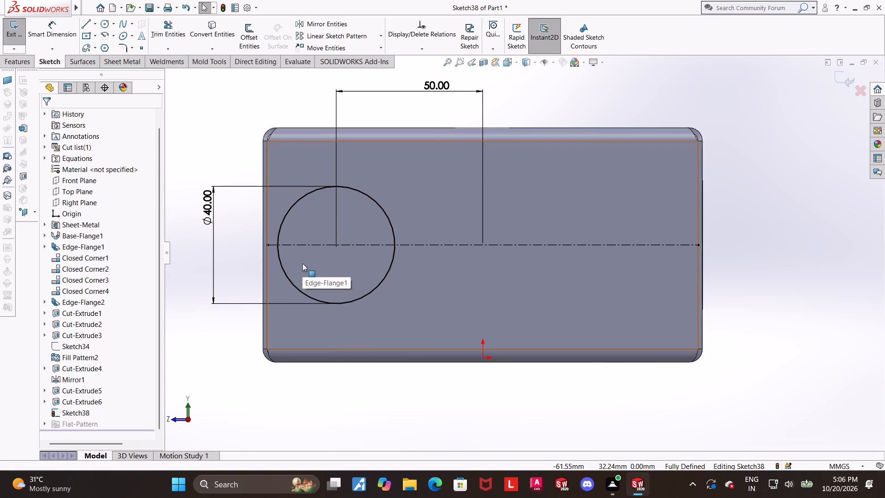
# Offset the 40 mm circle inward by 5 mm with Offset Entities, reversing the direction and adding the dimension.
pyautogui.scroll(1, 375, 277)
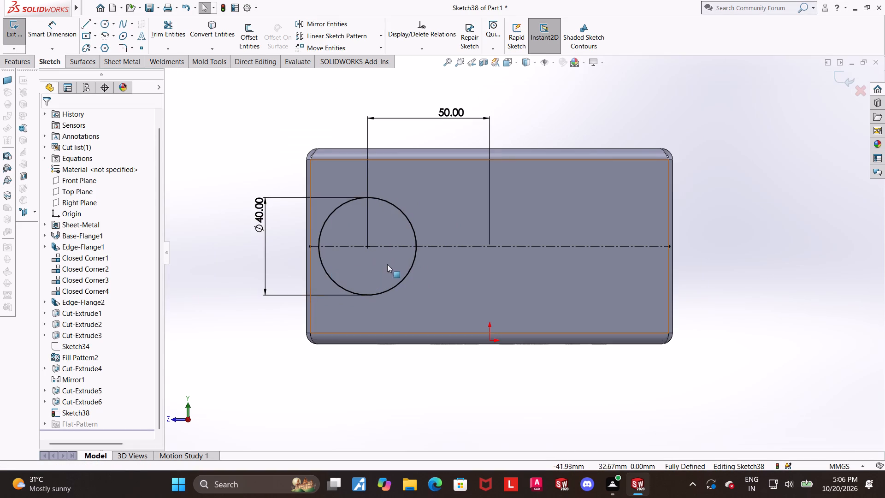
pyautogui.scroll(-1, 387, 266)
pyautogui.press('Escape')
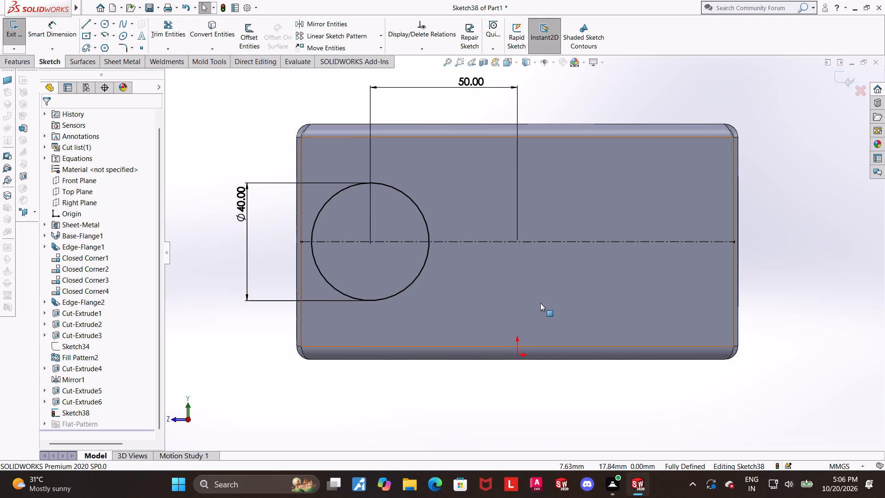
pyautogui.scroll(1, 540, 303)
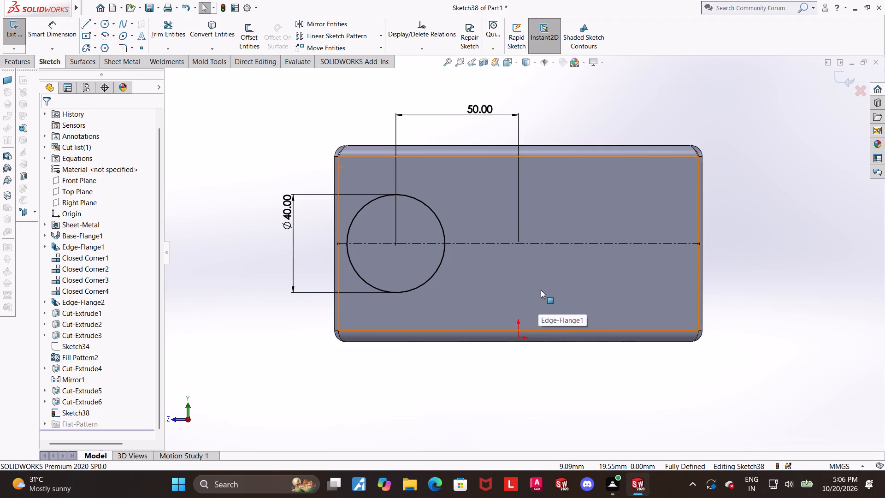
pyautogui.scroll(1, 541, 290)
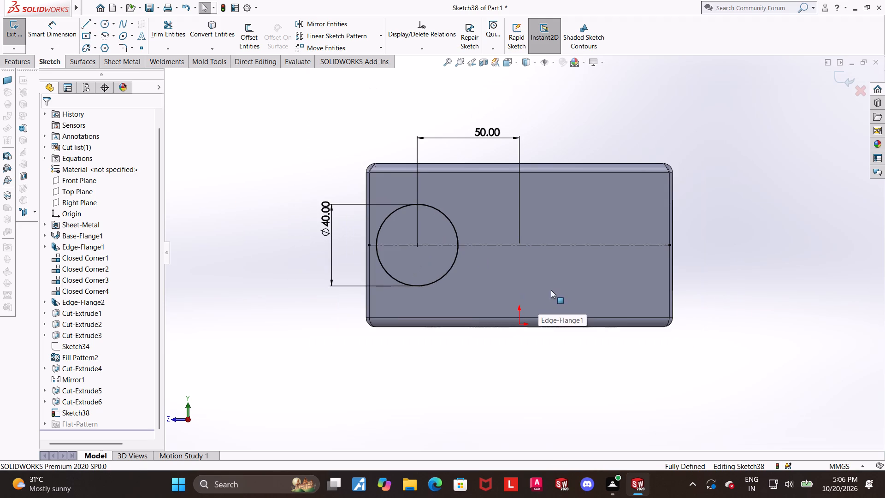
pyautogui.scroll(-1, 487, 256)
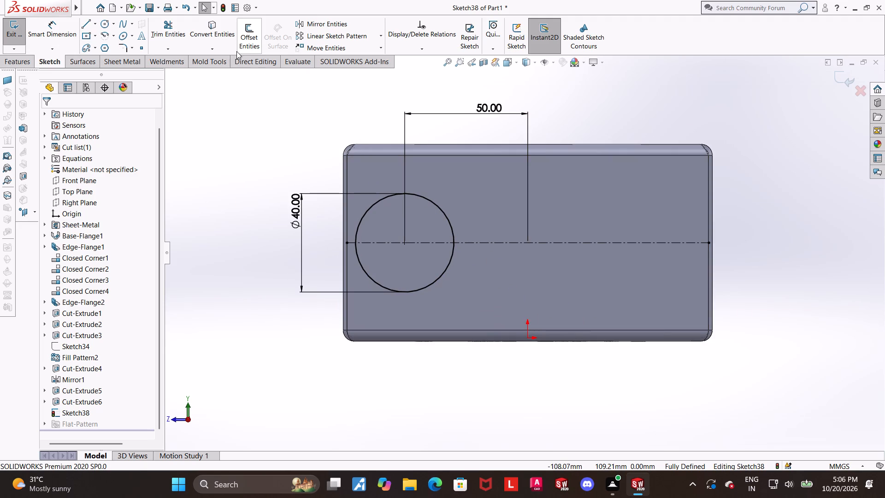
pyautogui.click(257, 33)
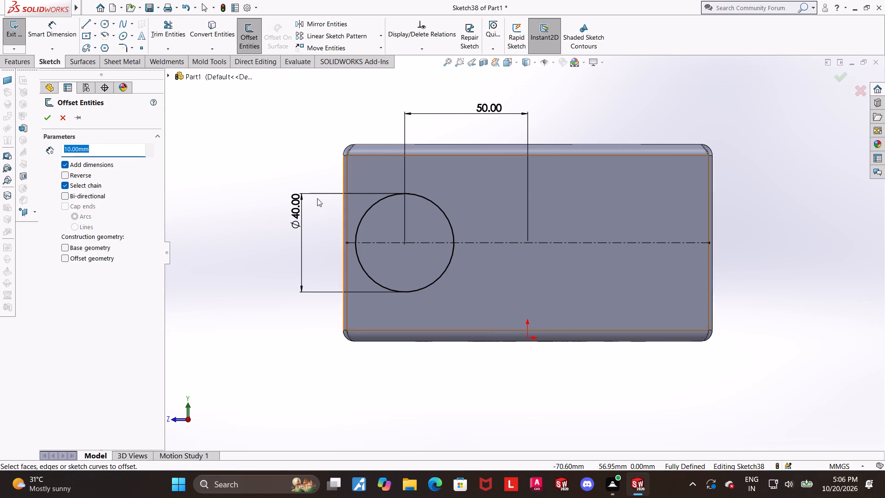
pyautogui.click(387, 194)
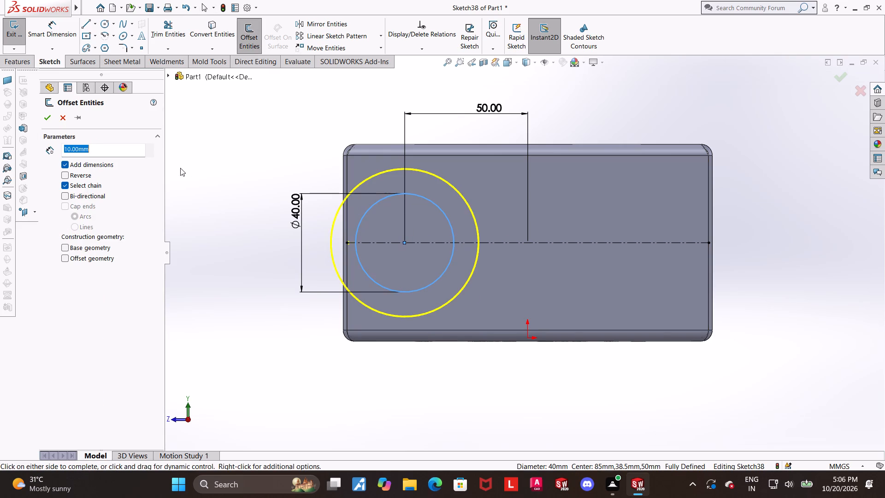
pyautogui.press('5')
pyautogui.press('Return')
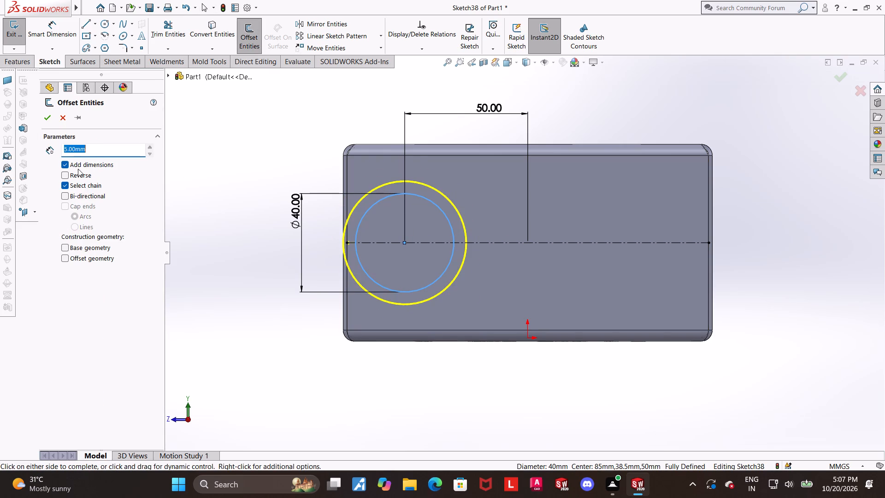
pyautogui.click(64, 175)
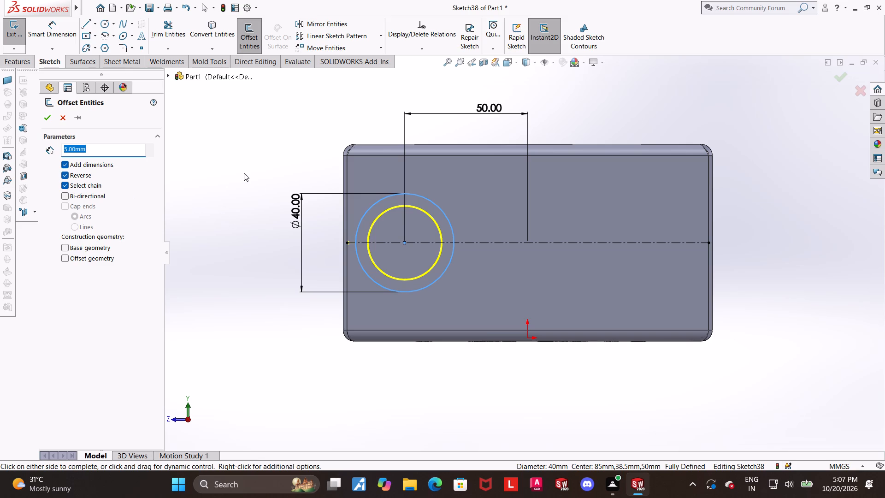
pyautogui.scroll(-1, 542, 243)
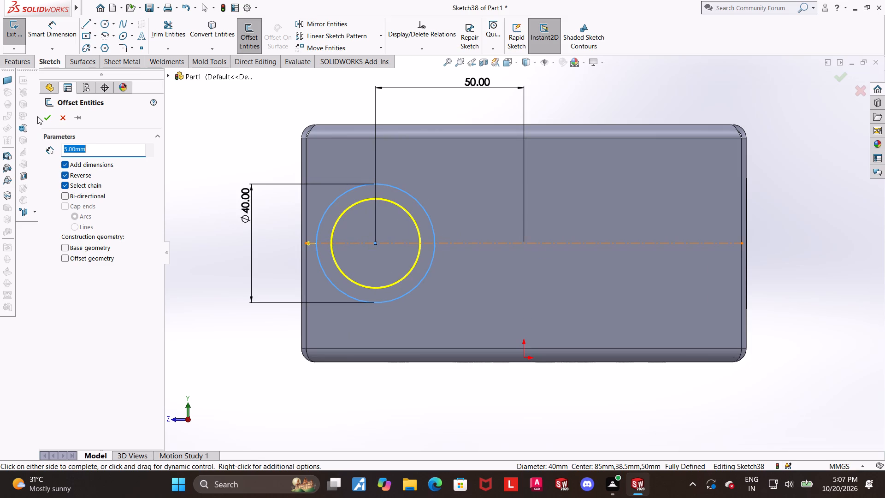
pyautogui.click(46, 116)
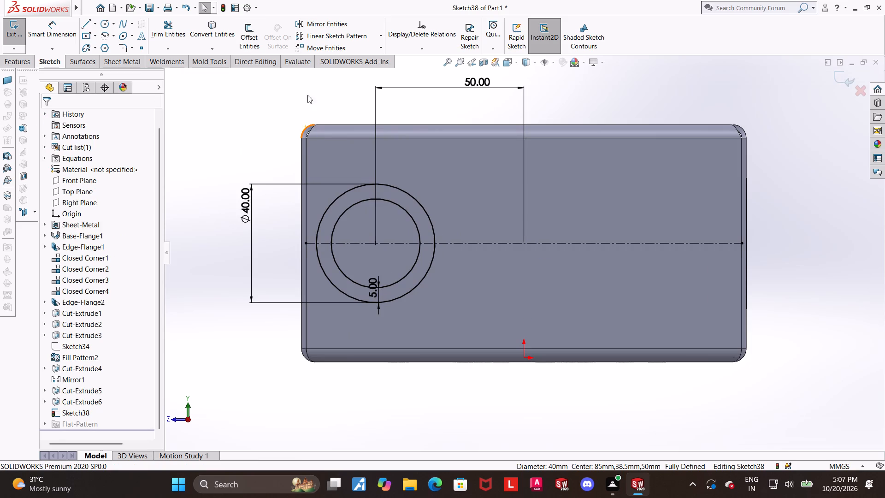
# Offset the new inner circle inward by another 5 mm, reversing the direction, to make a third concentric circle.
pyautogui.click(255, 37)
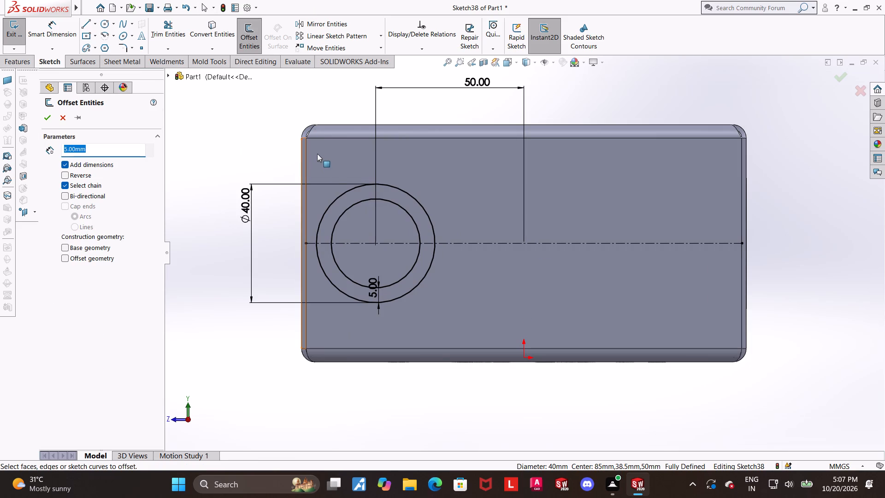
pyautogui.click(362, 202)
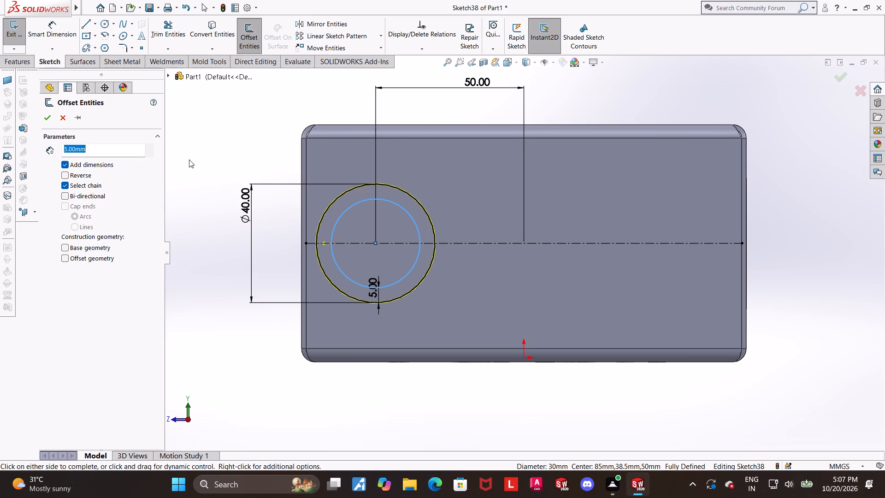
pyautogui.click(65, 174)
pyautogui.click(51, 121)
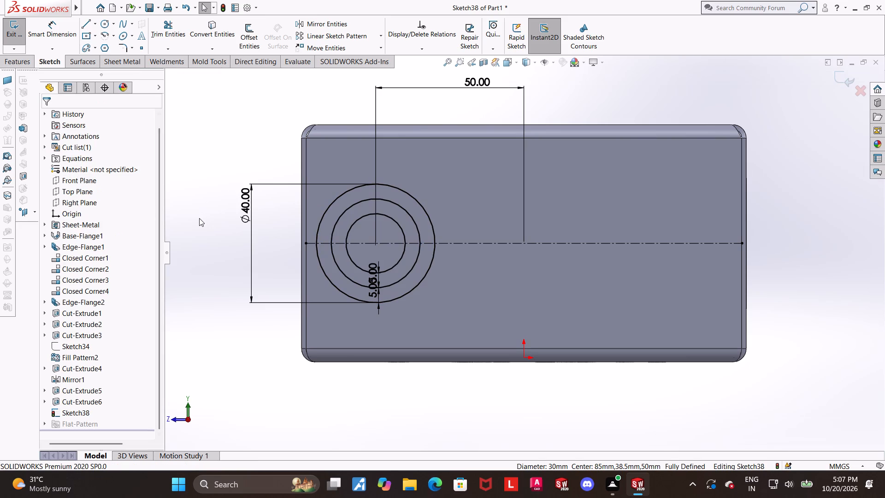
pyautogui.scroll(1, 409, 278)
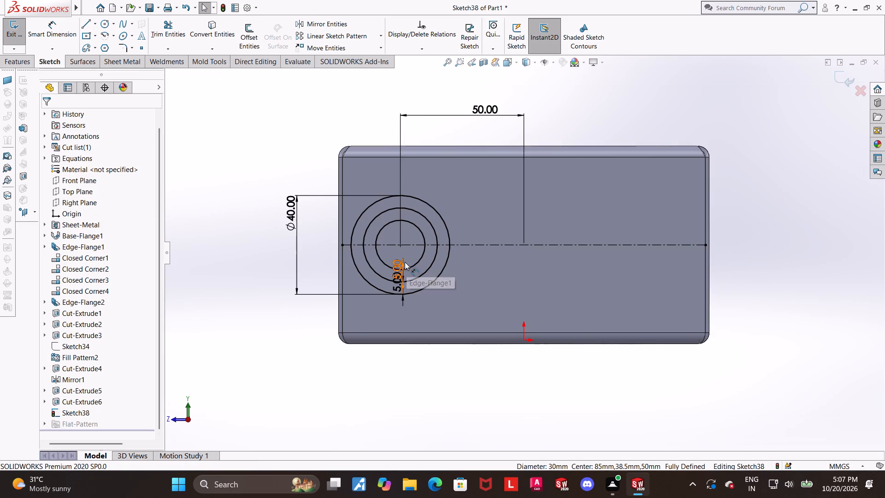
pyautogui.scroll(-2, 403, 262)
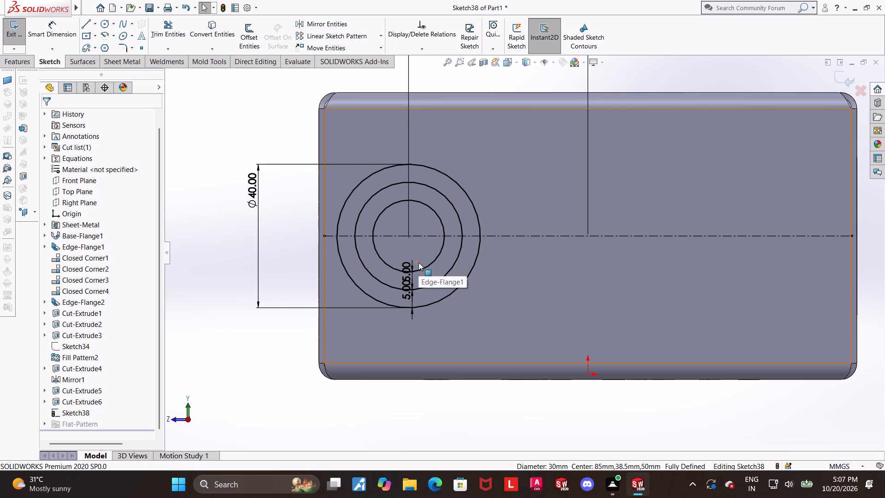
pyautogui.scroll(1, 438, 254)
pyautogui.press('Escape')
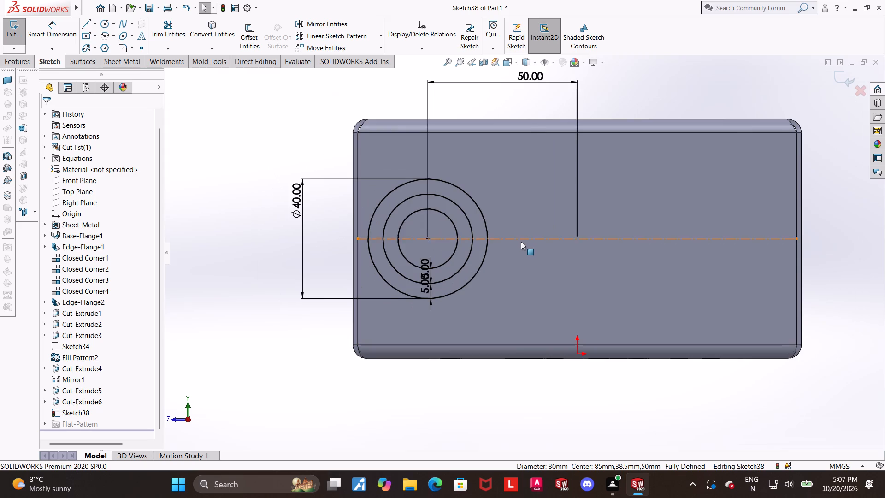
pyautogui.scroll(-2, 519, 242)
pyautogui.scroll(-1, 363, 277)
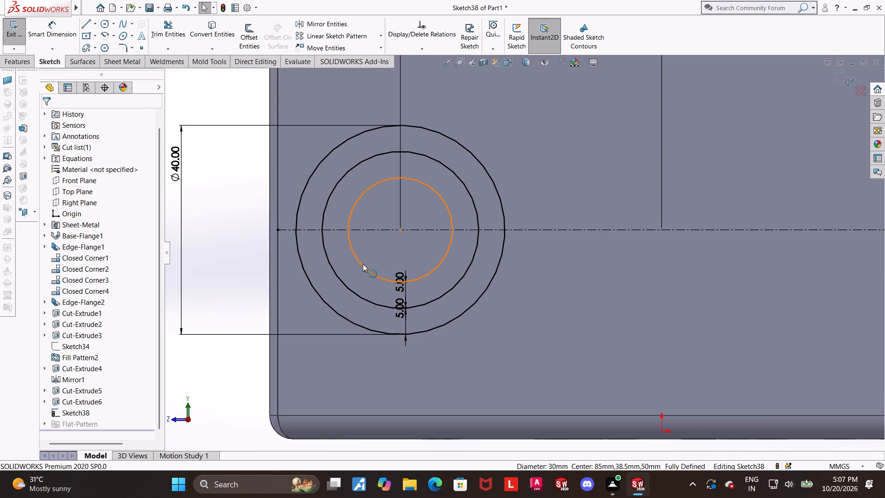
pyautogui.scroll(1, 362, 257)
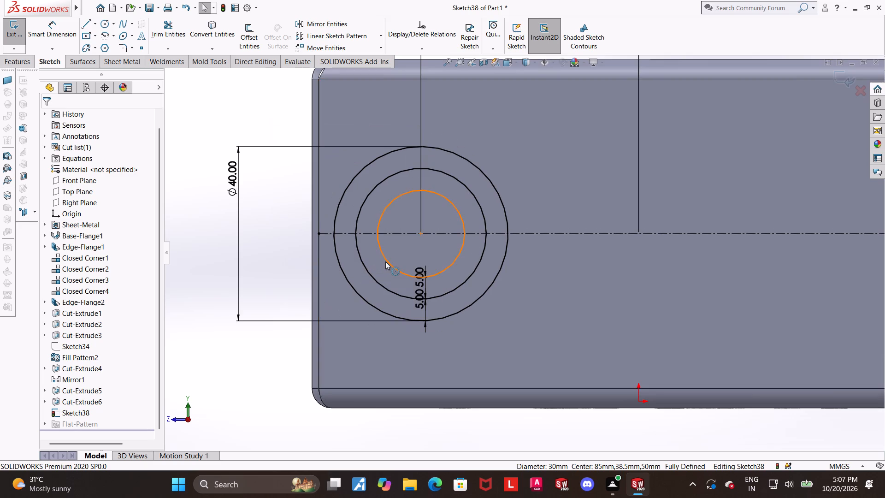
# Offset the third concentric circle inward by 7 mm with Offset Entities, reversing the direction and adding the dimension.
pyautogui.scroll(-2, 385, 261)
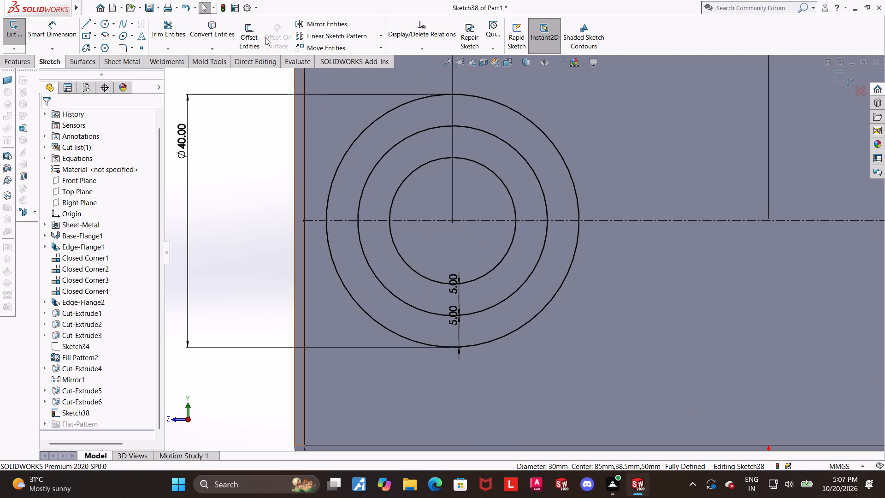
pyautogui.click(253, 33)
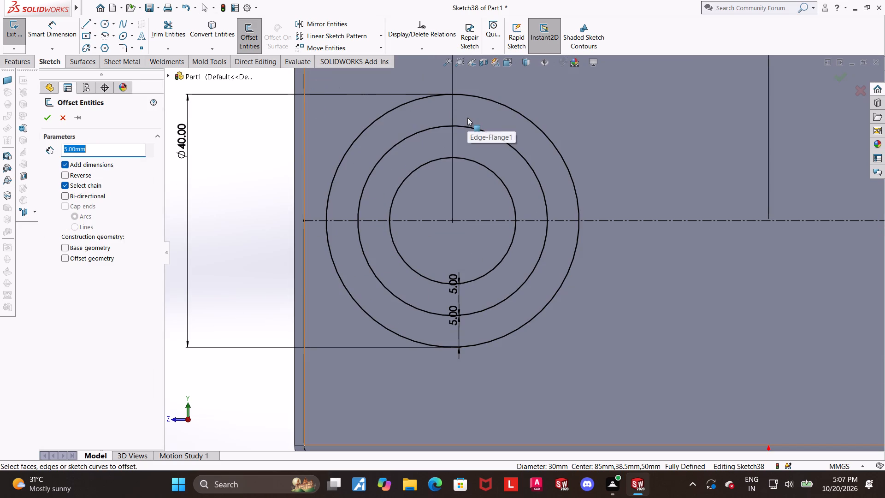
pyautogui.click(496, 172)
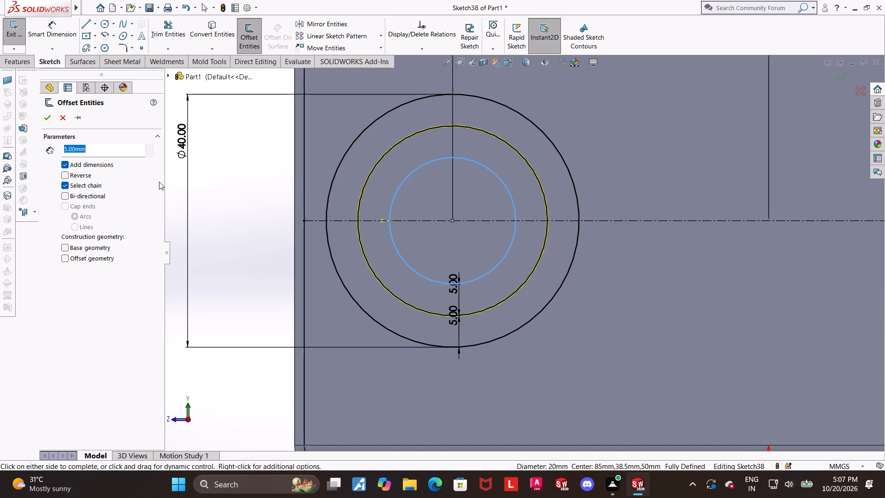
pyautogui.click(68, 173)
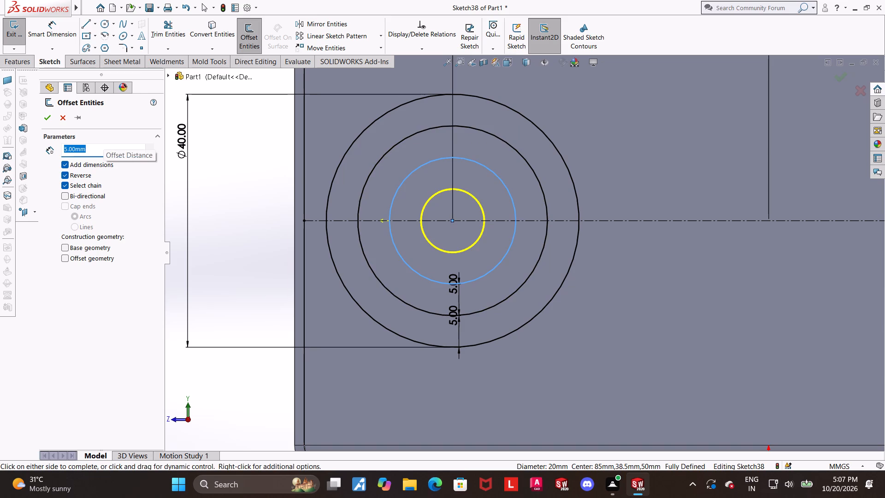
pyautogui.press('7')
pyautogui.press('Return')
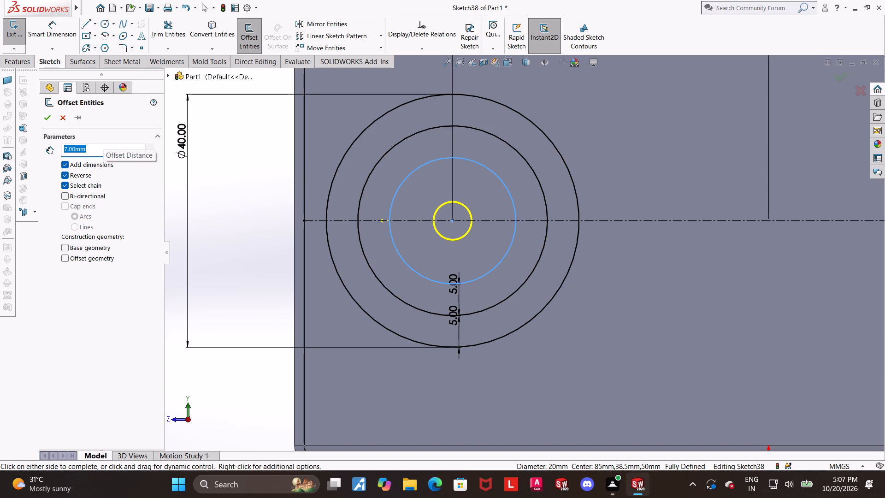
pyautogui.click(50, 119)
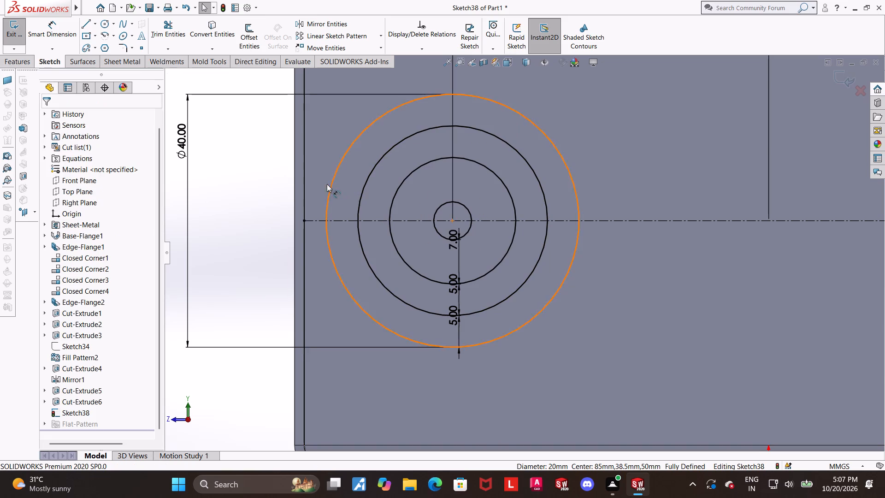
# Draw a vertical line across the 40 mm outer circle, from its top quadrant point to its bottom one.
pyautogui.scroll(2, 299, 196)
pyautogui.scroll(-1, 470, 235)
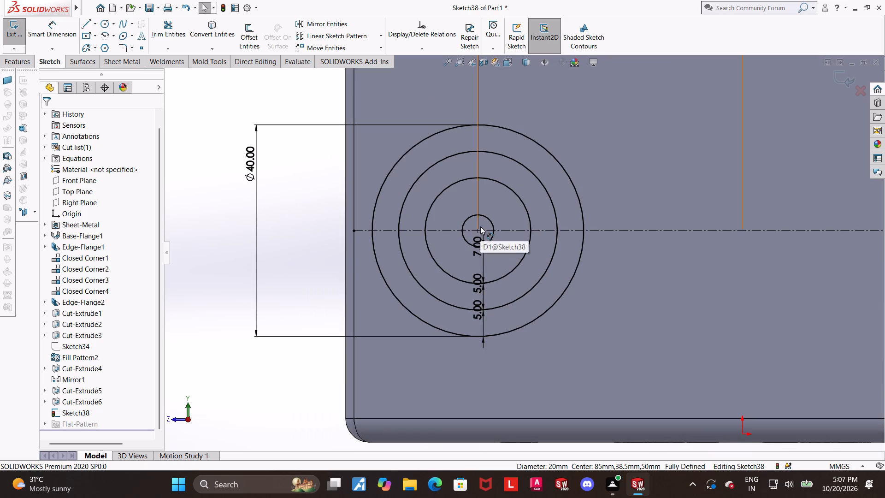
pyautogui.scroll(1, 477, 232)
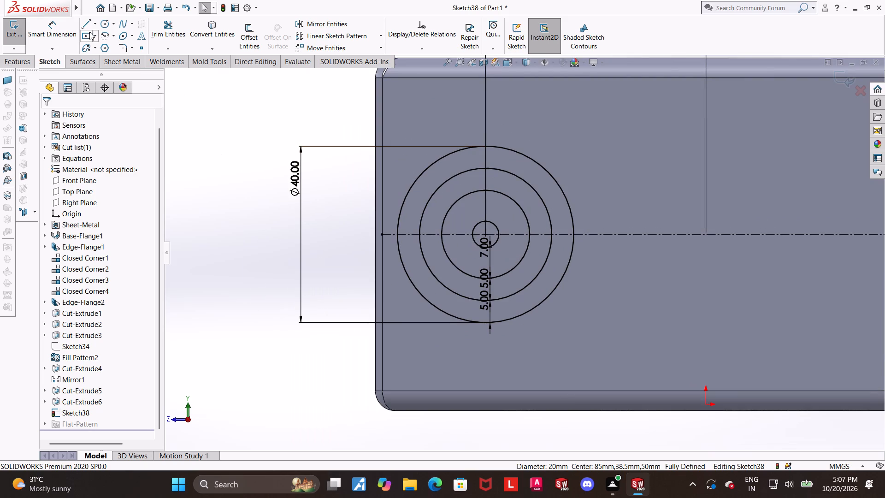
pyautogui.click(86, 26)
pyautogui.scroll(-2, 508, 198)
pyautogui.click(476, 128)
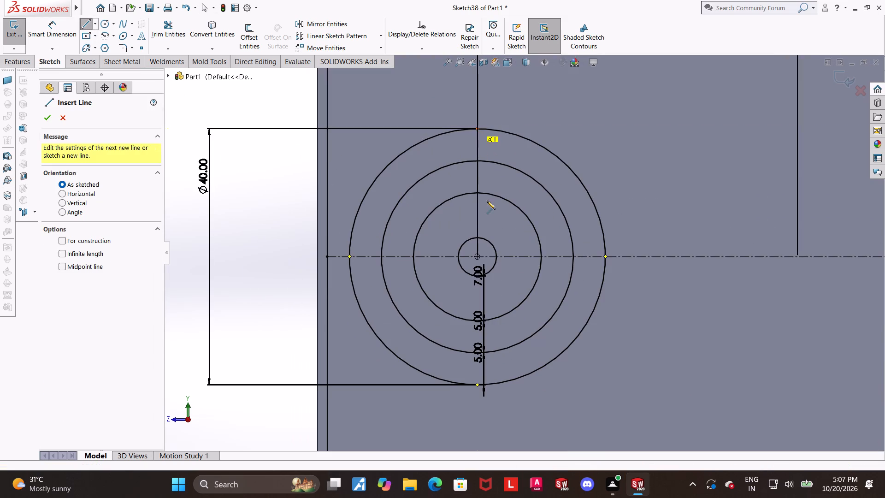
pyautogui.click(478, 385)
pyautogui.press('Escape')
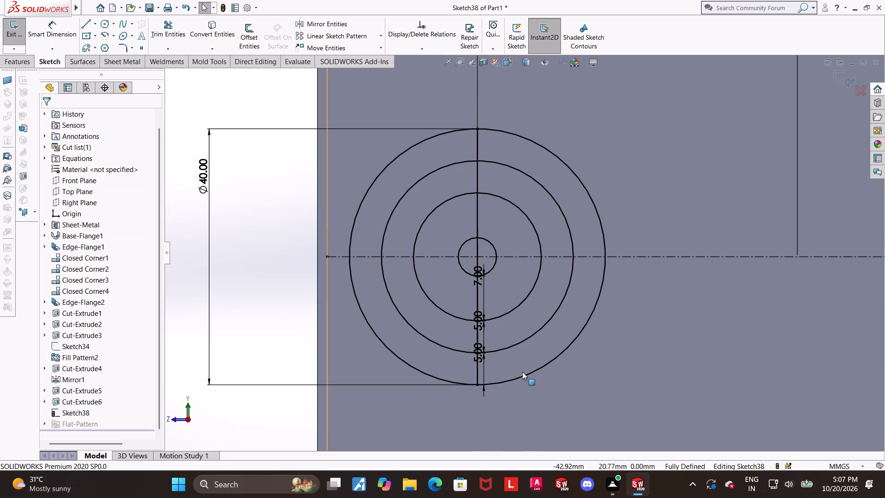
pyautogui.press('Escape')
pyautogui.press('Escape')
# Draw a horizontal line across the 40 mm outer circle between its two side quadrant points.
pyautogui.click(84, 22)
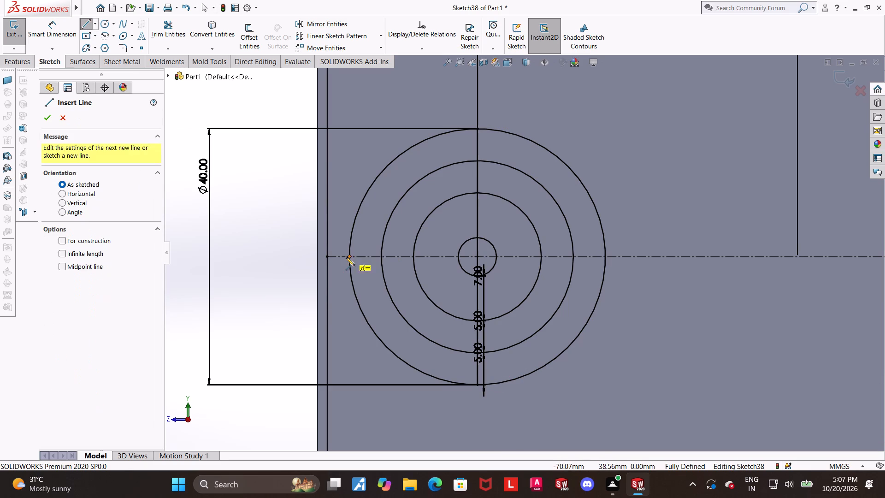
pyautogui.click(350, 257)
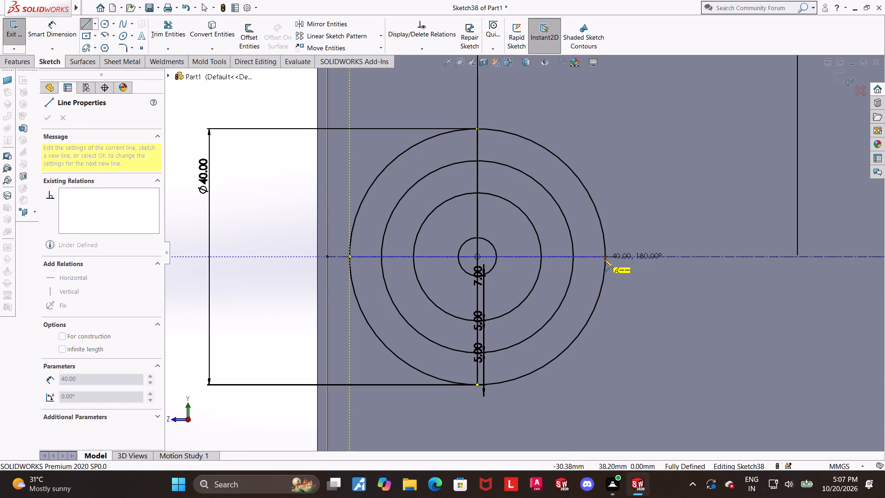
pyautogui.click(604, 259)
pyautogui.press('Escape')
pyautogui.press('Escape')
pyautogui.scroll(2, 545, 256)
pyautogui.press('Escape')
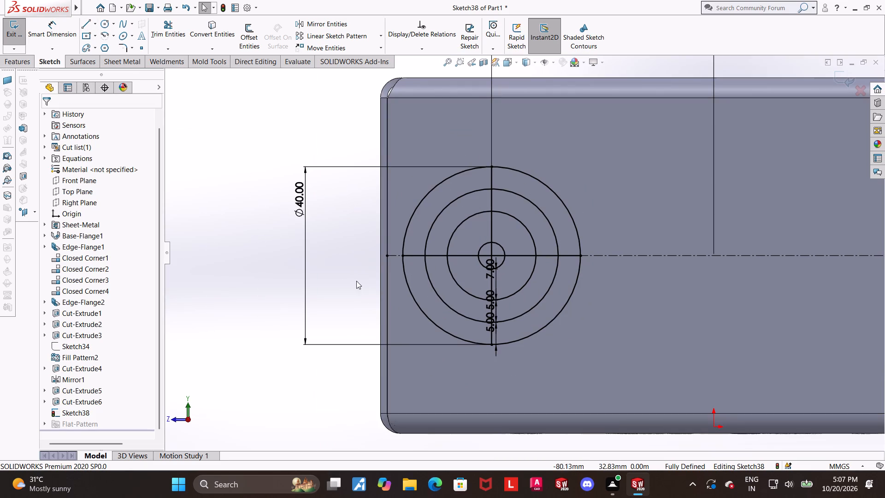
# Exit the sketch and start a Vent bounded by the outer circle, using the vertical and horizontal lines as ribs.
pyautogui.scroll(1, 395, 284)
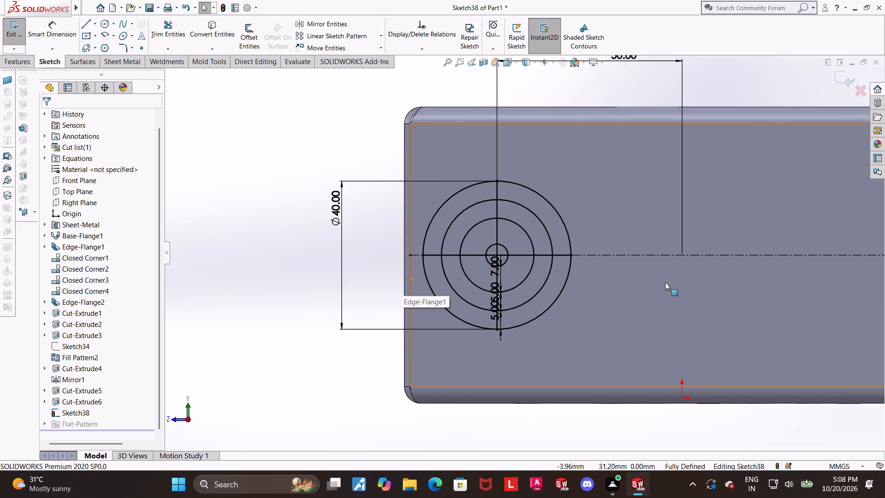
pyautogui.scroll(-1, 665, 282)
pyautogui.scroll(-1, 594, 265)
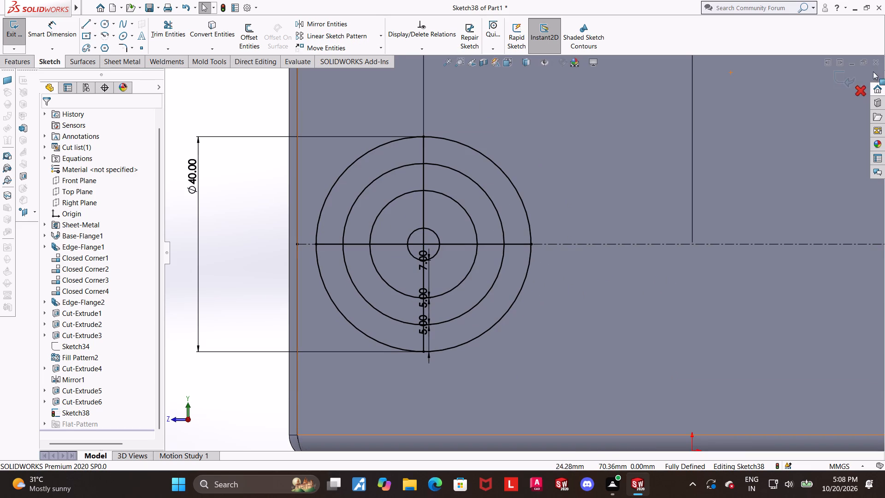
pyautogui.click(843, 74)
pyautogui.click(363, 50)
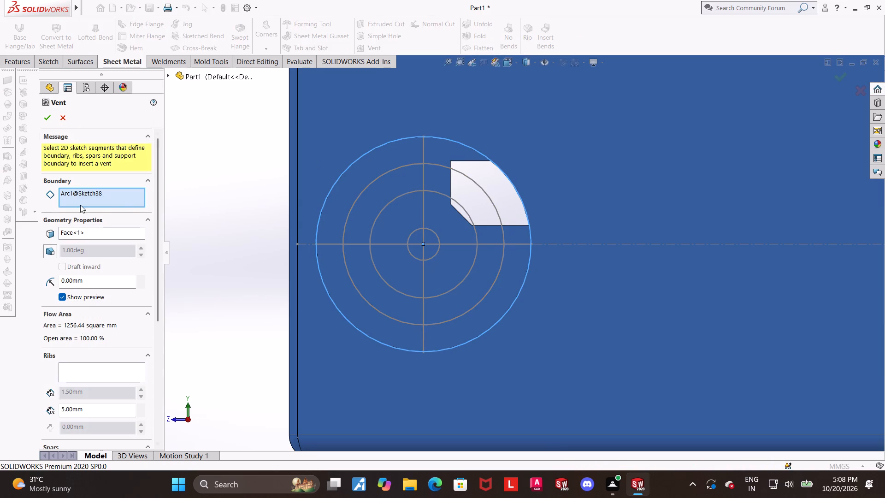
pyautogui.moveTo(388, 184); pyautogui.dragTo(395, 191, button='middle')
pyautogui.scroll(2, 501, 217)
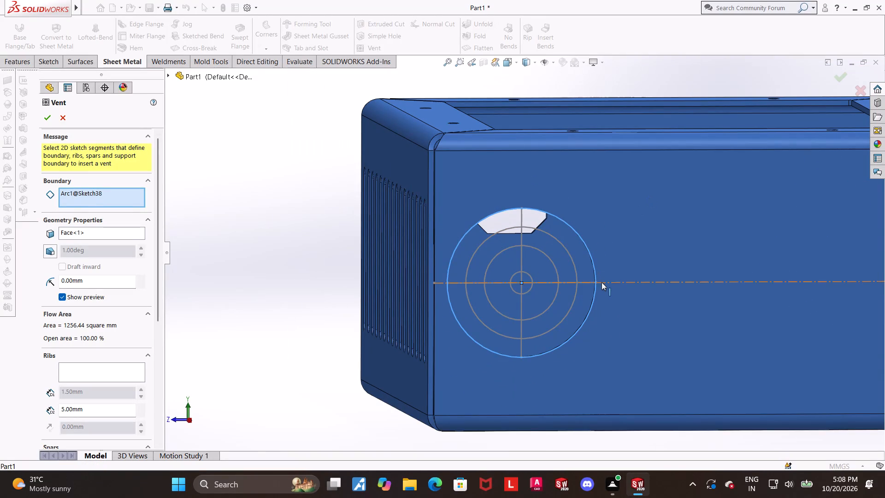
pyautogui.scroll(-1, 602, 282)
pyautogui.click(90, 372)
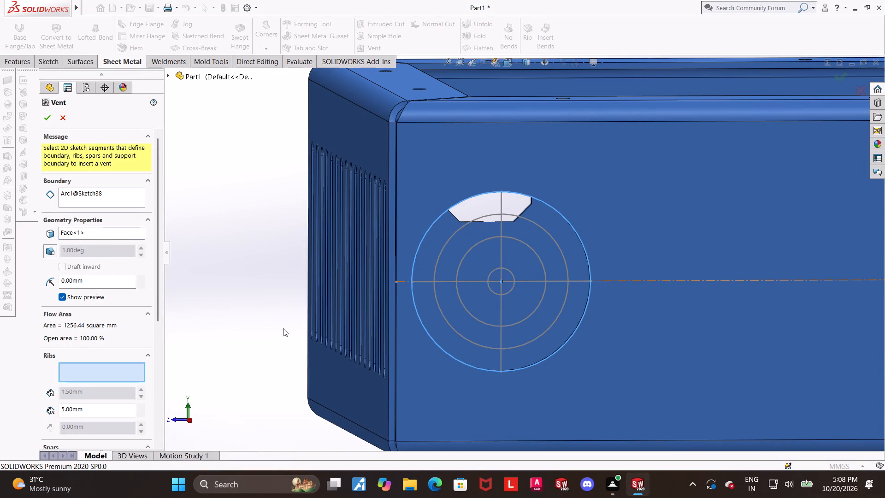
pyautogui.click(502, 228)
pyautogui.click(518, 282)
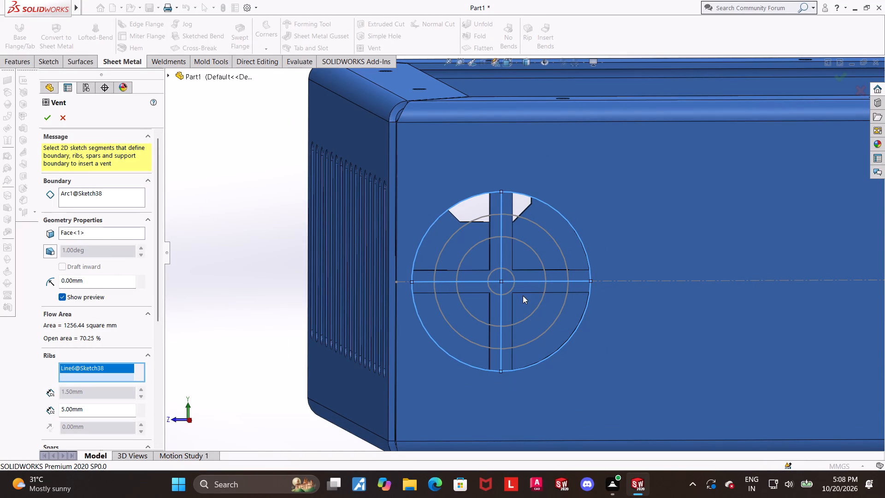
# Add the two middle circles as the vent's spars and the smallest circle as its fill-in boundary.
pyautogui.scroll(2, 572, 355)
pyautogui.scroll(-1, 581, 353)
pyautogui.scroll(-2, 535, 275)
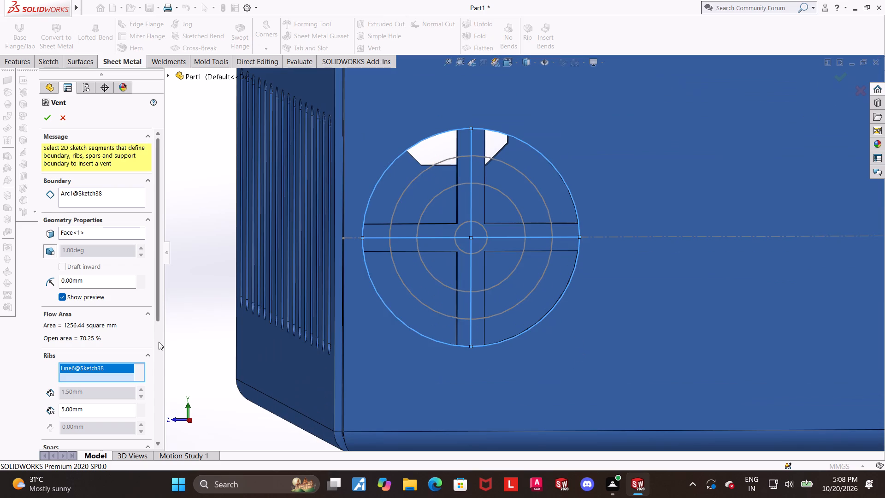
pyautogui.moveTo(157, 312); pyautogui.dragTo(152, 414)
pyautogui.click(89, 285)
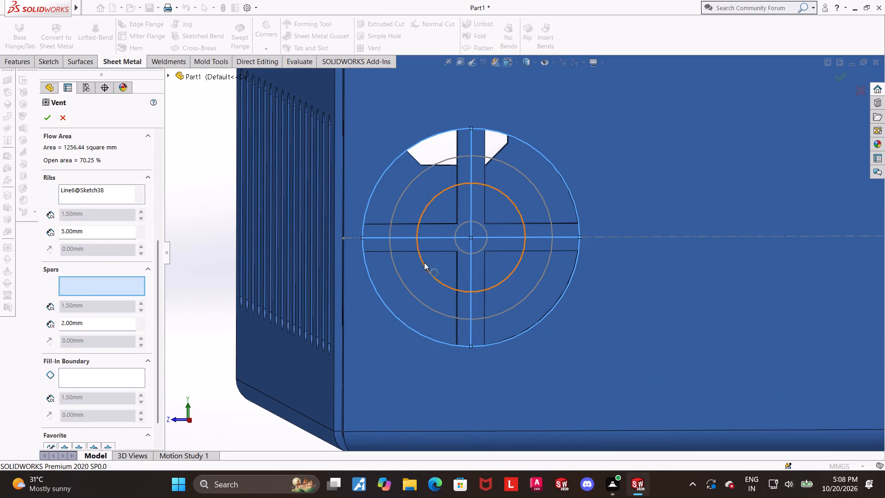
pyautogui.click(424, 268)
pyautogui.click(407, 290)
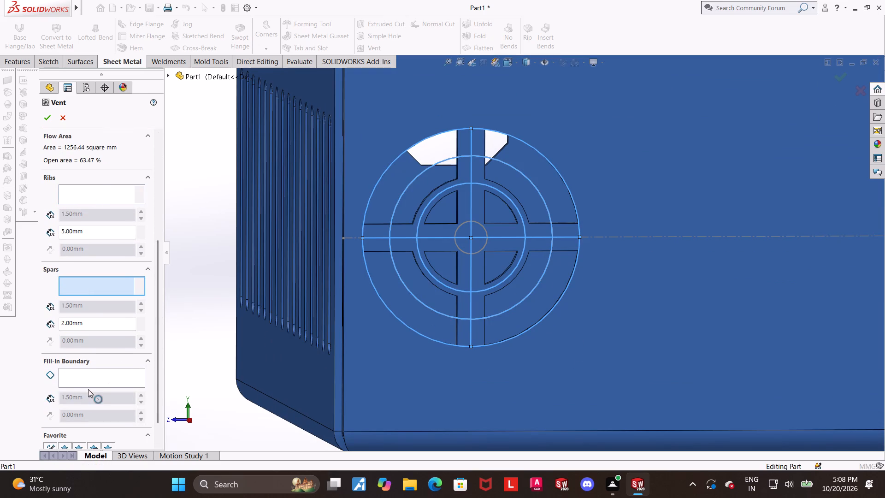
pyautogui.click(83, 376)
pyautogui.click(465, 252)
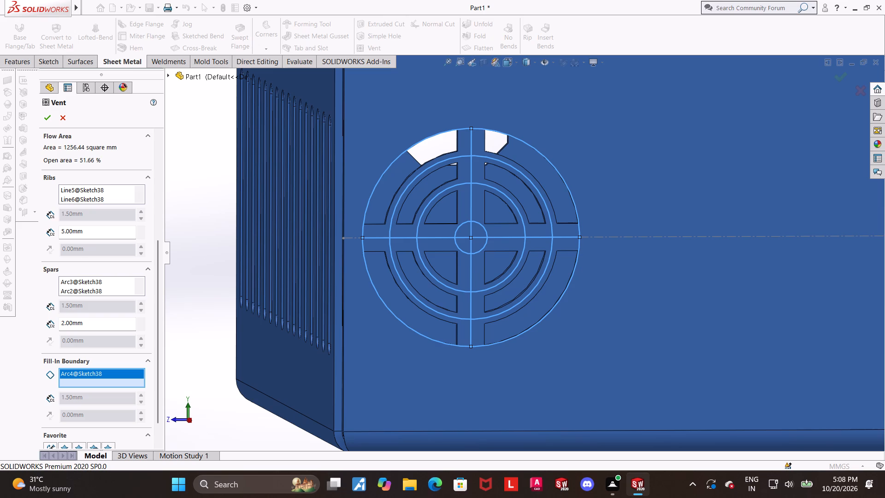
# Set the vent's rib width to 2 mm and its spar width to 1 mm.
pyautogui.moveTo(98, 232); pyautogui.dragTo(2, 227)
pyautogui.press('2')
pyautogui.press('Return')
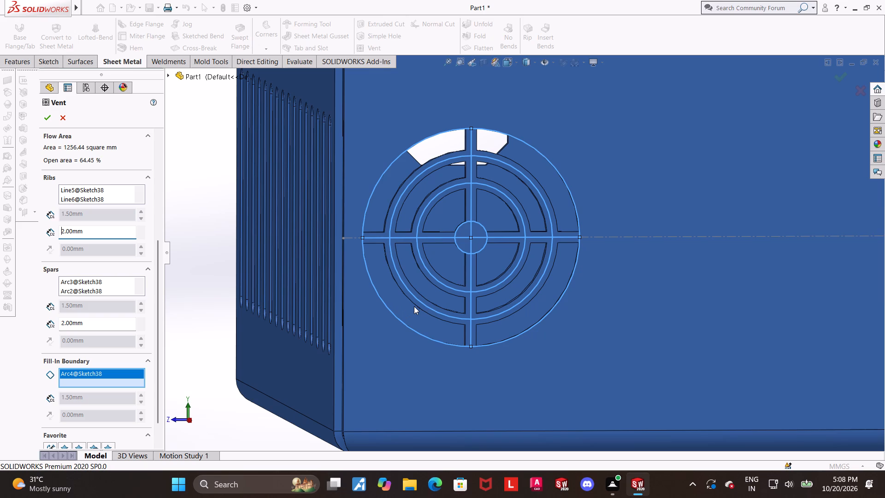
pyautogui.scroll(1, 414, 306)
pyautogui.scroll(-1, 562, 297)
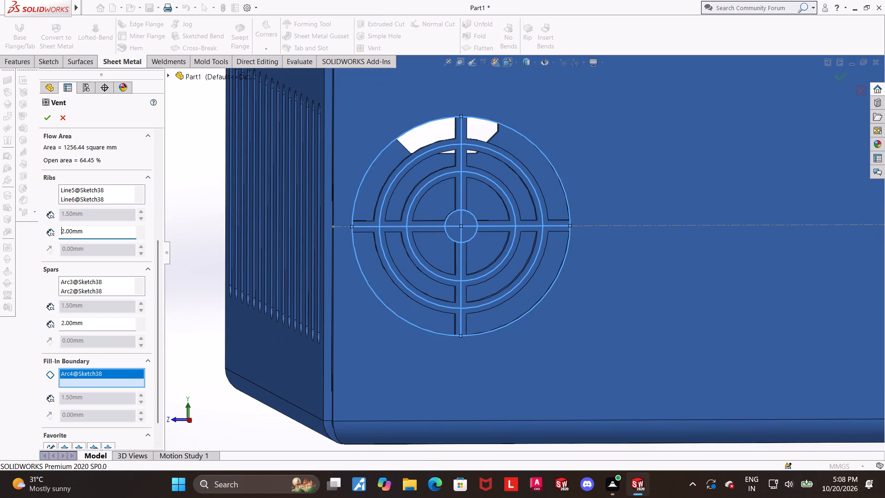
pyautogui.scroll(1, 372, 302)
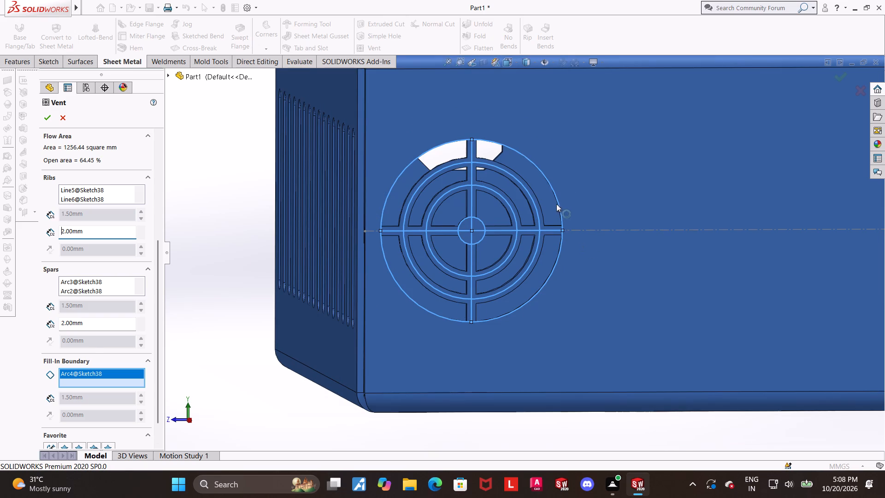
pyautogui.scroll(-1, 536, 208)
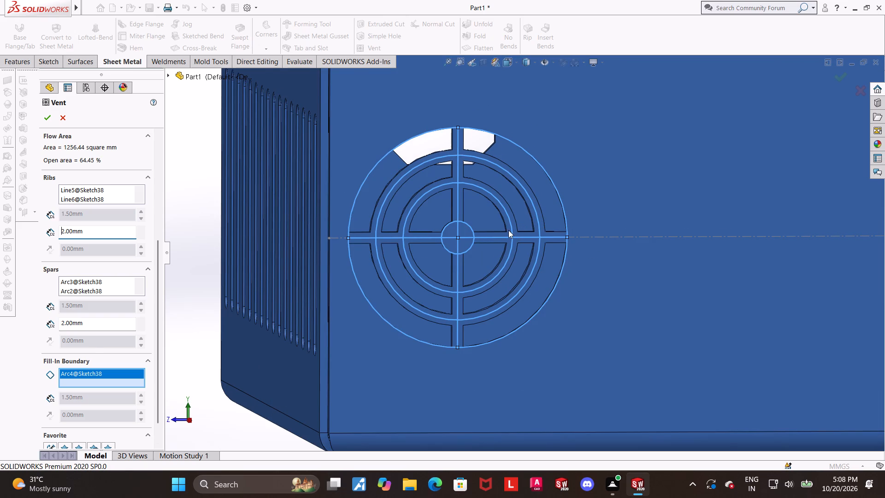
pyautogui.scroll(1, 508, 230)
pyautogui.moveTo(90, 325); pyautogui.dragTo(12, 318)
pyautogui.press('1')
pyautogui.press('Return')
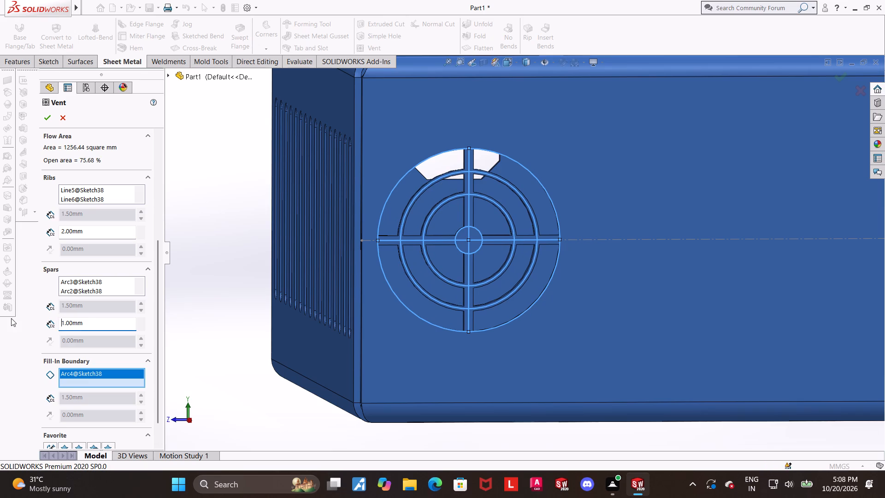
# Check the vent preview on the wall and accept the Vent feature.
pyautogui.scroll(1, 279, 292)
pyautogui.scroll(-1, 536, 265)
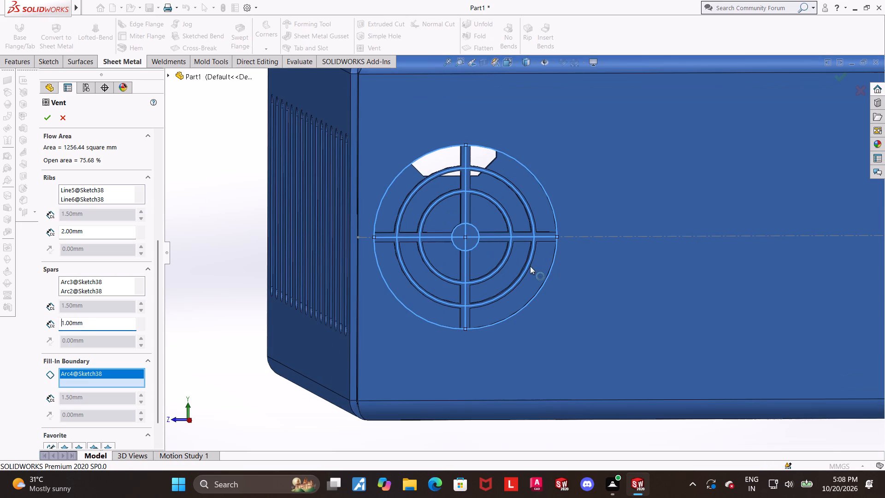
pyautogui.scroll(-1, 521, 267)
pyautogui.moveTo(514, 255); pyautogui.dragTo(521, 260, button='middle')
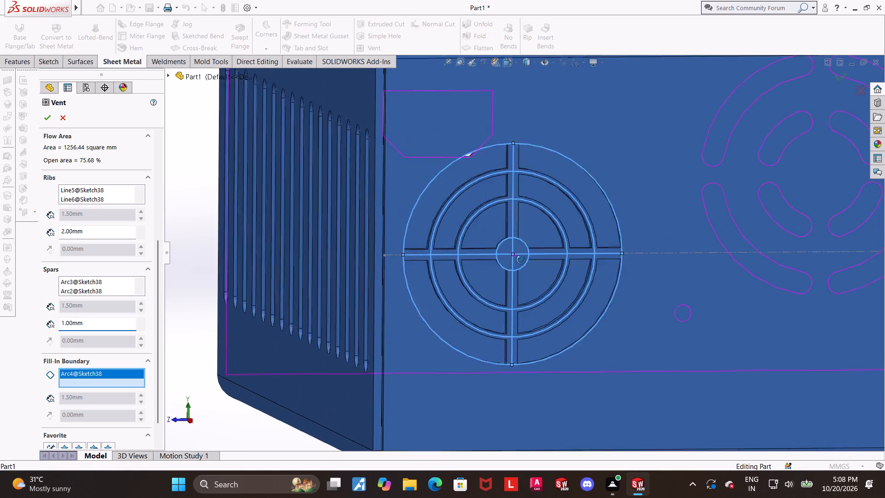
pyautogui.moveTo(521, 260); pyautogui.dragTo(525, 266, button='middle')
pyautogui.scroll(4, 536, 261)
pyautogui.scroll(-1, 629, 272)
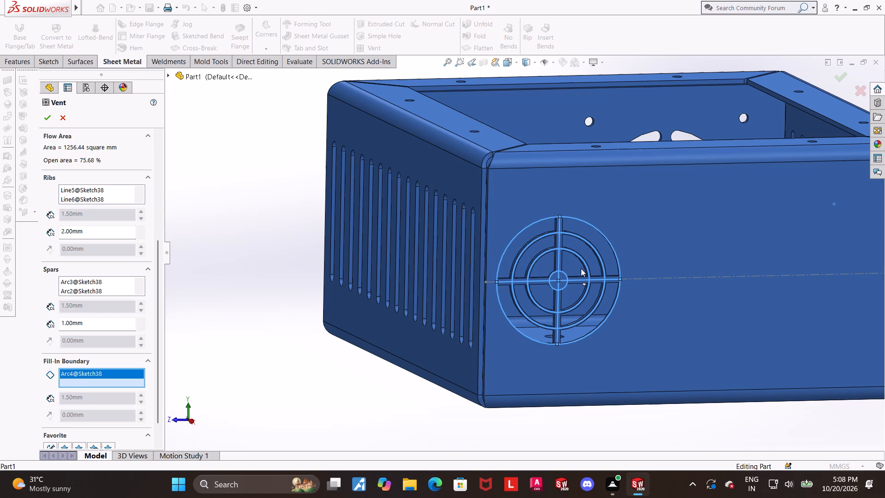
pyautogui.click(42, 121)
pyautogui.click(313, 308)
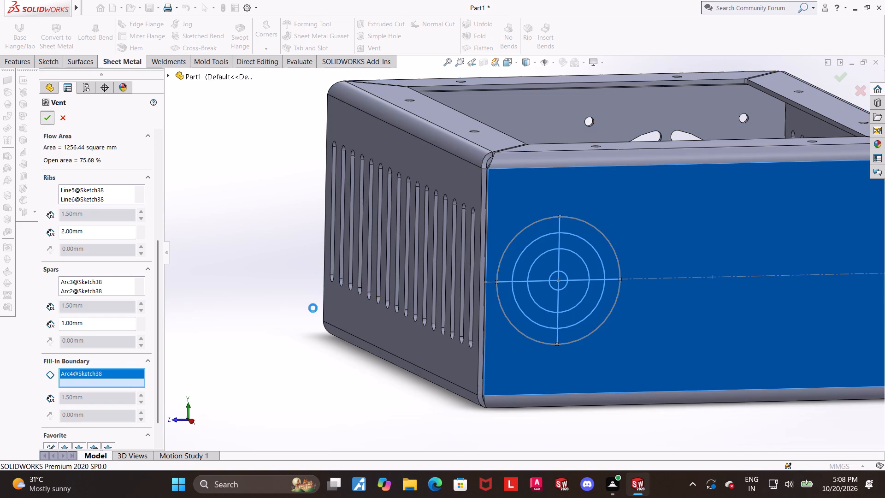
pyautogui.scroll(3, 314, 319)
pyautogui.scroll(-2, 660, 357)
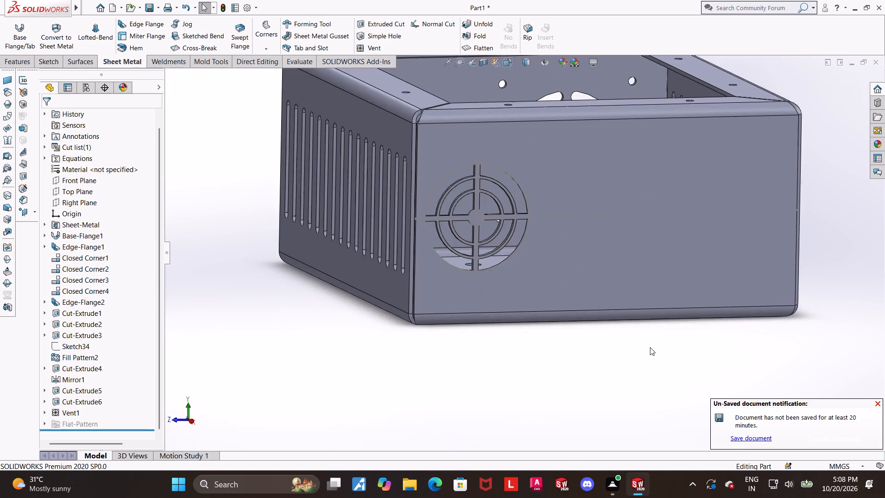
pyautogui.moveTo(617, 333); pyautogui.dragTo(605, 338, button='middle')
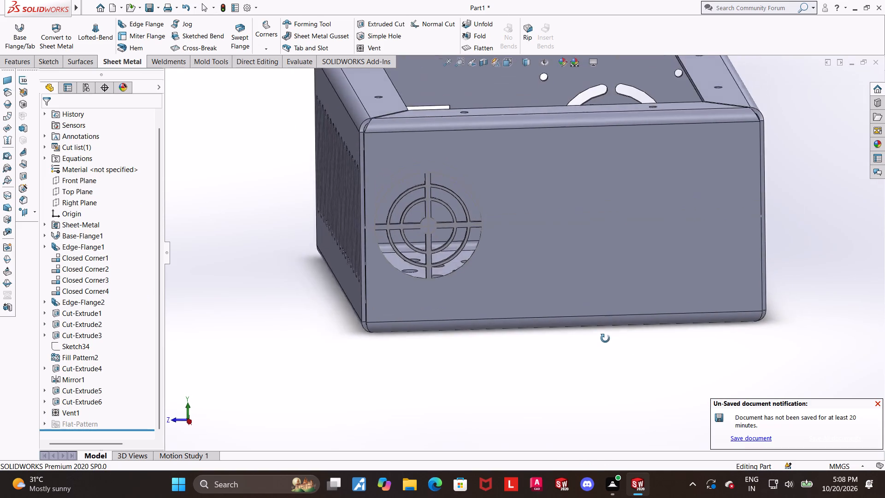
# Linear-pattern the circular vent along the wall's upper edge with 3 instances spaced 50 mm apart.
pyautogui.moveTo(605, 338); pyautogui.dragTo(604, 345, button='middle')
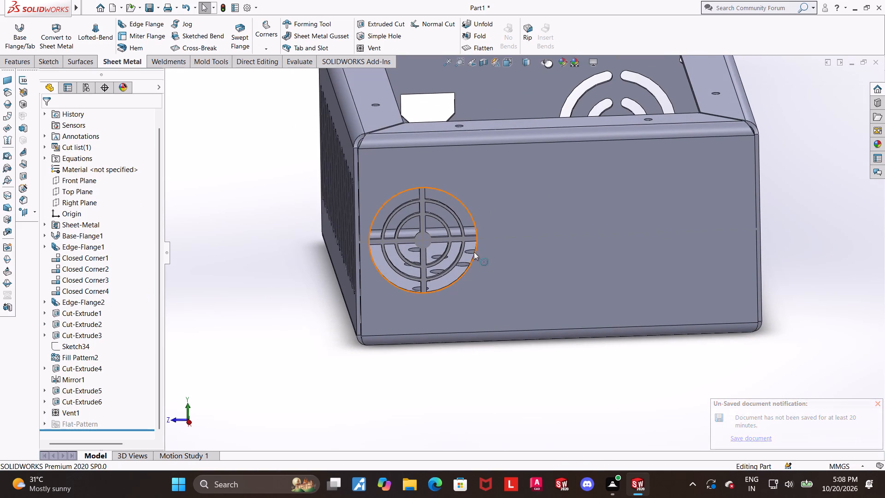
pyautogui.moveTo(472, 266); pyautogui.dragTo(472, 276, button='middle')
pyautogui.scroll(-2, 480, 279)
pyautogui.scroll(-1, 433, 146)
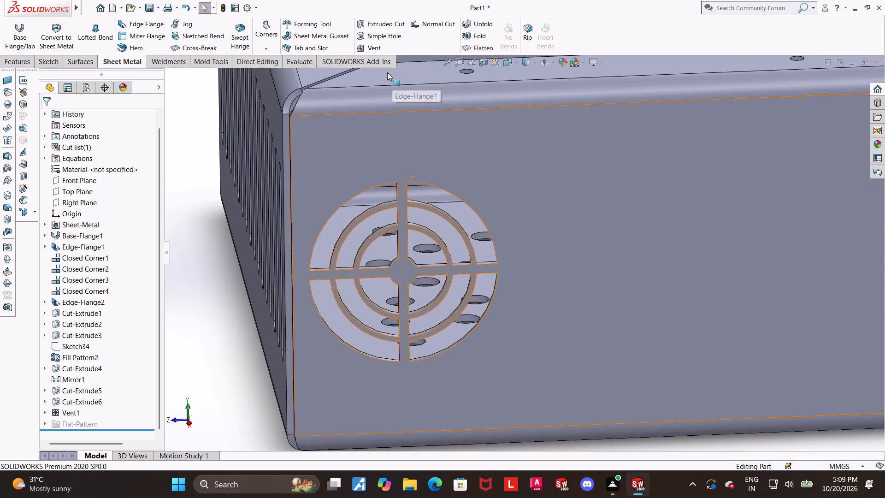
pyautogui.click(8, 66)
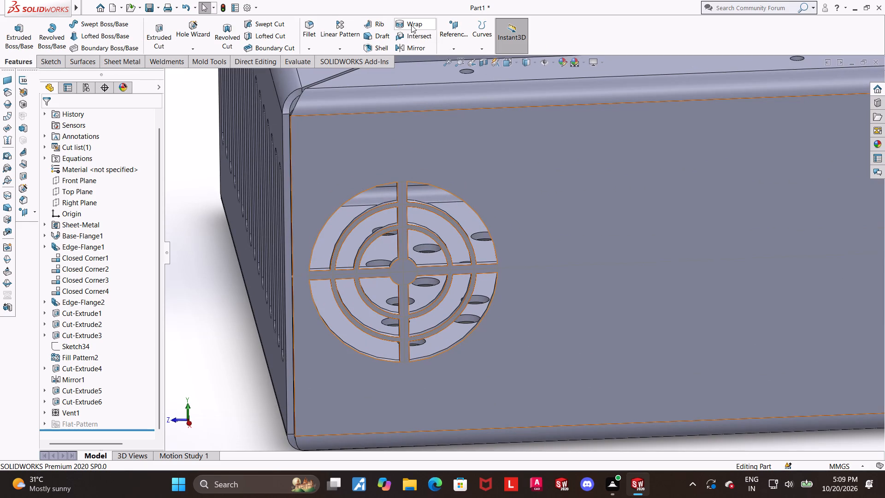
pyautogui.click(343, 35)
pyautogui.scroll(3, 365, 78)
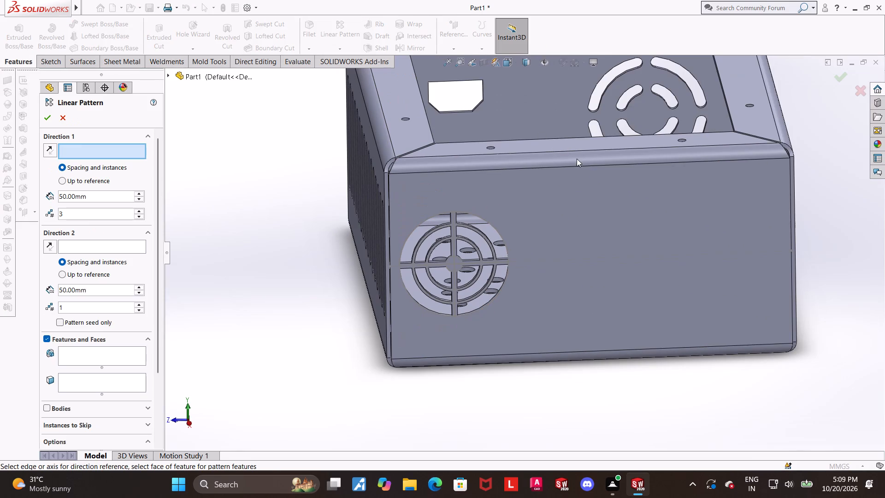
pyautogui.click(588, 166)
pyautogui.scroll(1, 591, 197)
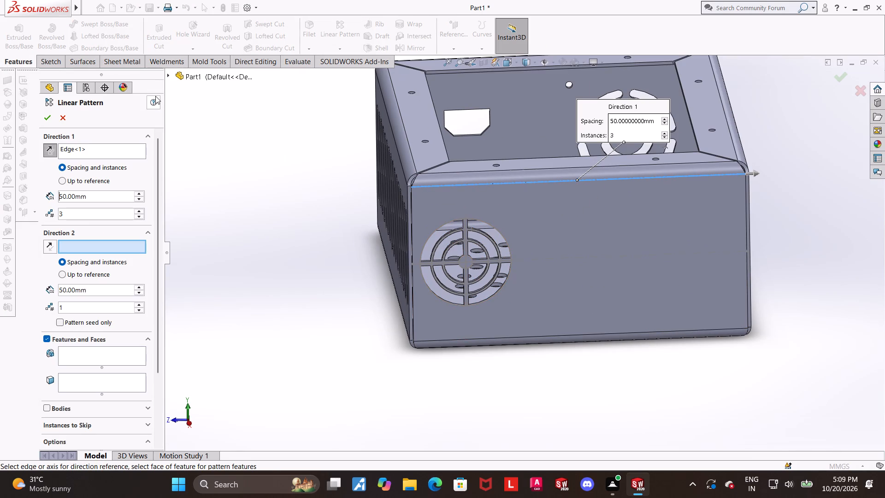
pyautogui.click(166, 76)
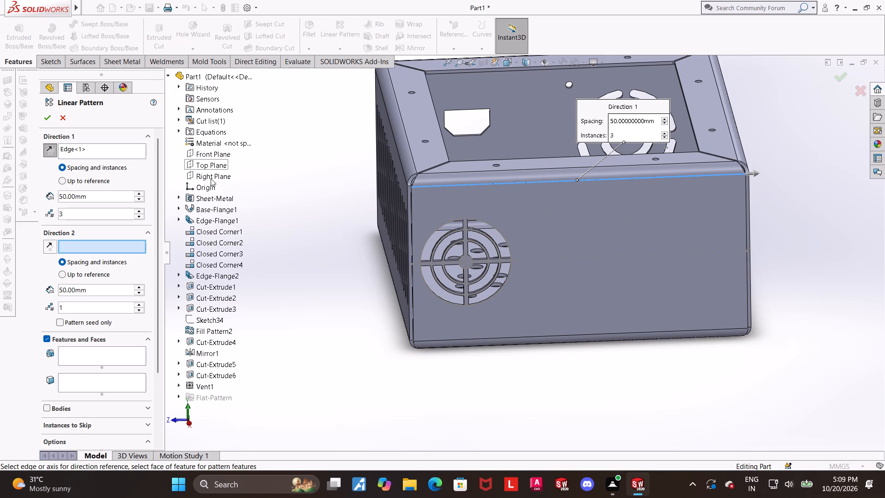
pyautogui.click(196, 383)
pyautogui.doubleClick(88, 351)
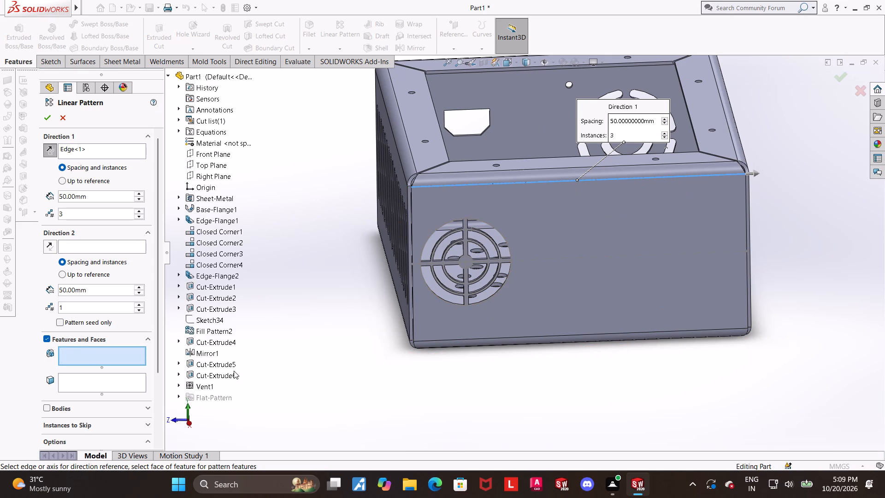
pyautogui.click(205, 383)
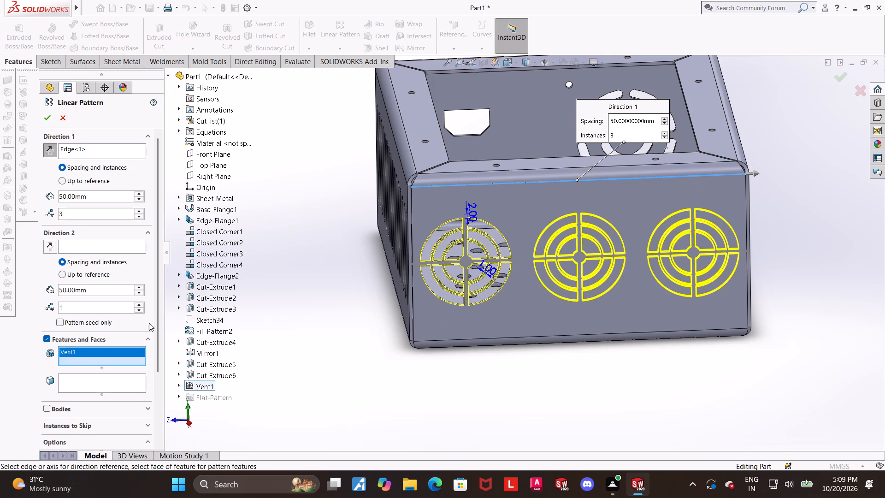
pyautogui.click(52, 118)
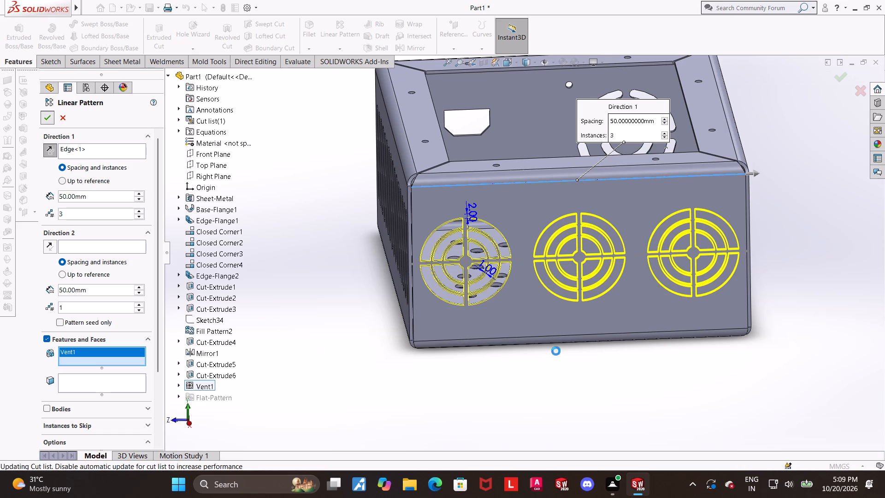
# Examine the patterned vents, the slotted side walls and the perforated base from all around the box.
pyautogui.moveTo(746, 349); pyautogui.dragTo(741, 347, button='middle')
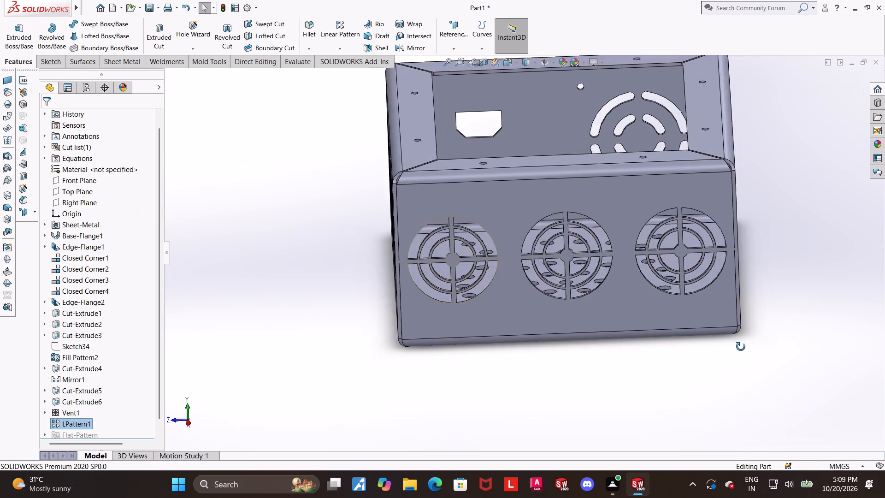
pyautogui.moveTo(741, 347); pyautogui.dragTo(705, 368, button='middle')
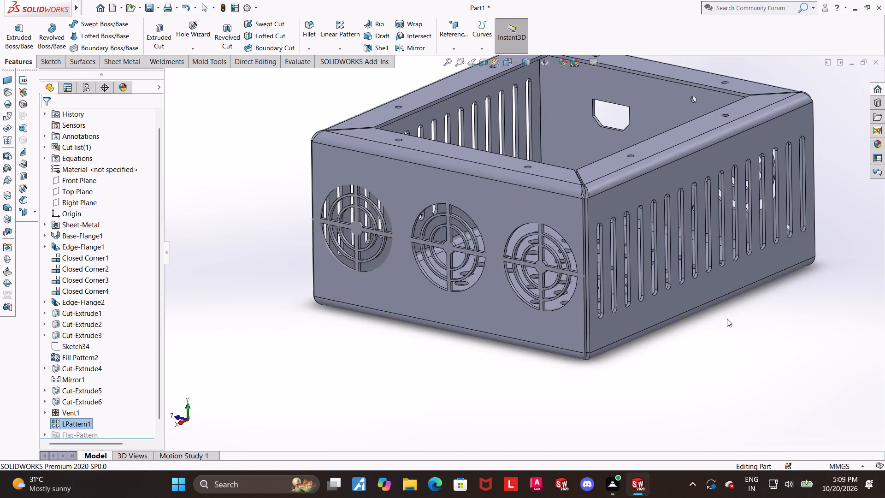
pyautogui.scroll(2, 730, 323)
pyautogui.scroll(-1, 703, 321)
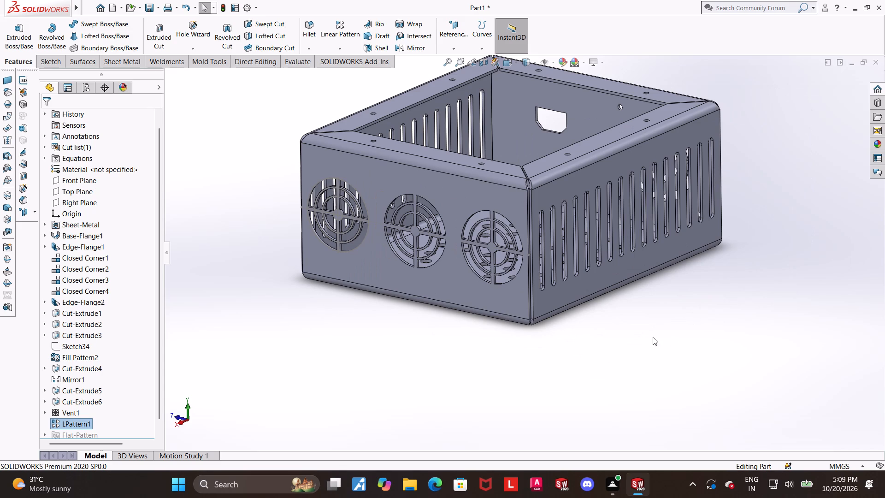
pyautogui.scroll(2, 641, 338)
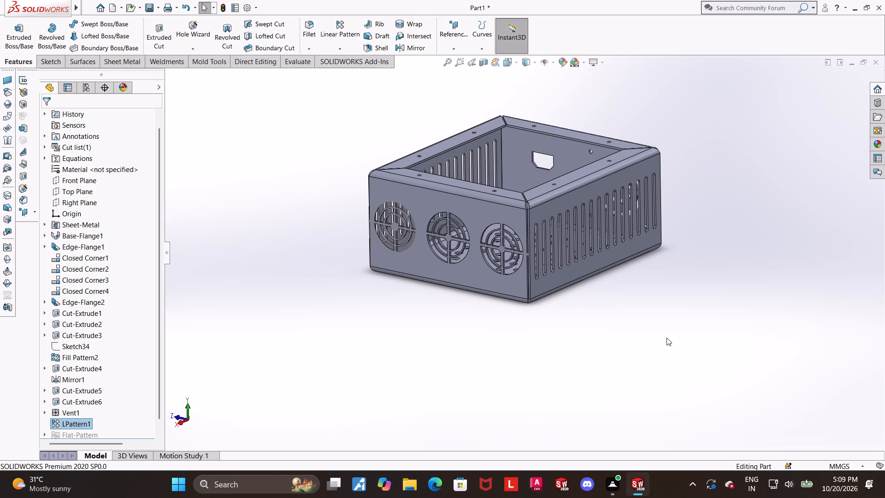
pyautogui.scroll(1, 654, 341)
pyautogui.scroll(-3, 484, 269)
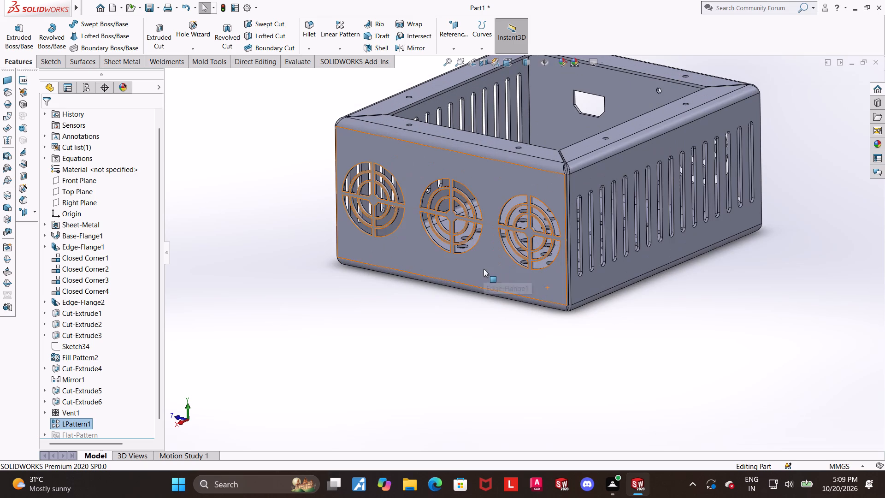
pyautogui.moveTo(506, 273); pyautogui.dragTo(517, 413, button='middle')
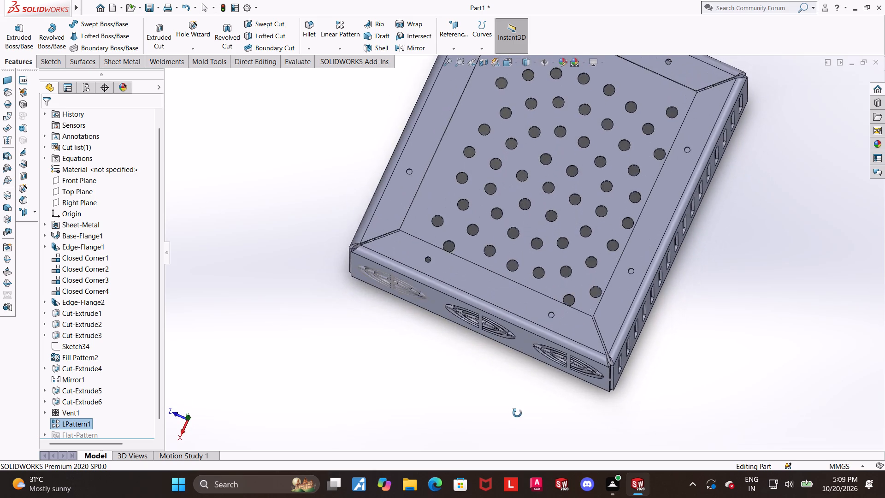
pyautogui.moveTo(517, 413); pyautogui.dragTo(541, 136, button='middle')
pyautogui.scroll(4, 561, 181)
pyautogui.scroll(-3, 631, 228)
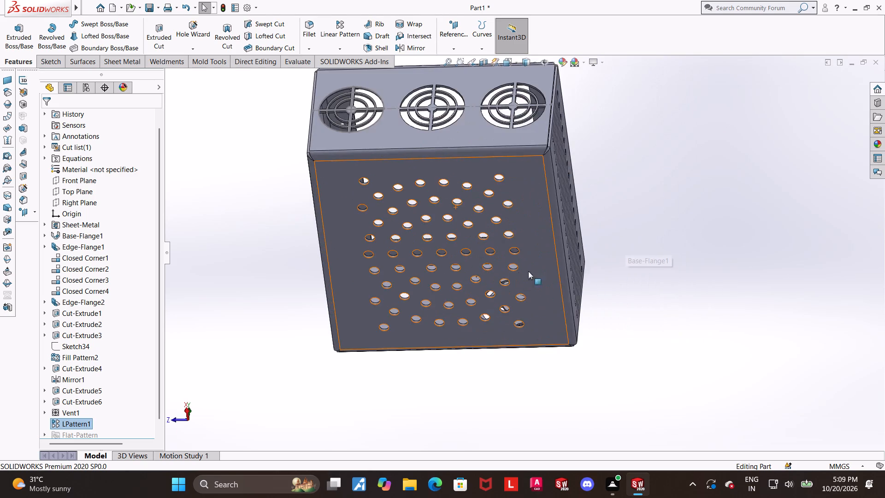
pyautogui.moveTo(517, 273); pyautogui.dragTo(526, 149, button='middle')
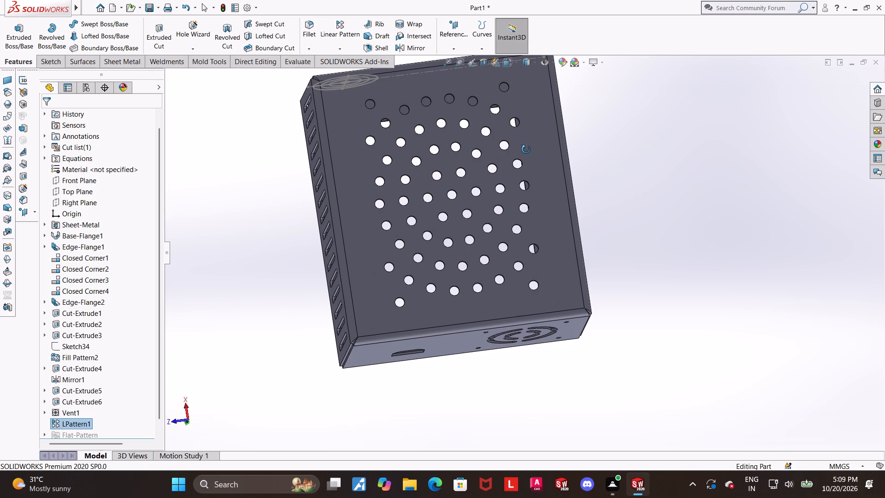
pyautogui.moveTo(526, 149); pyautogui.dragTo(517, 336, button='middle')
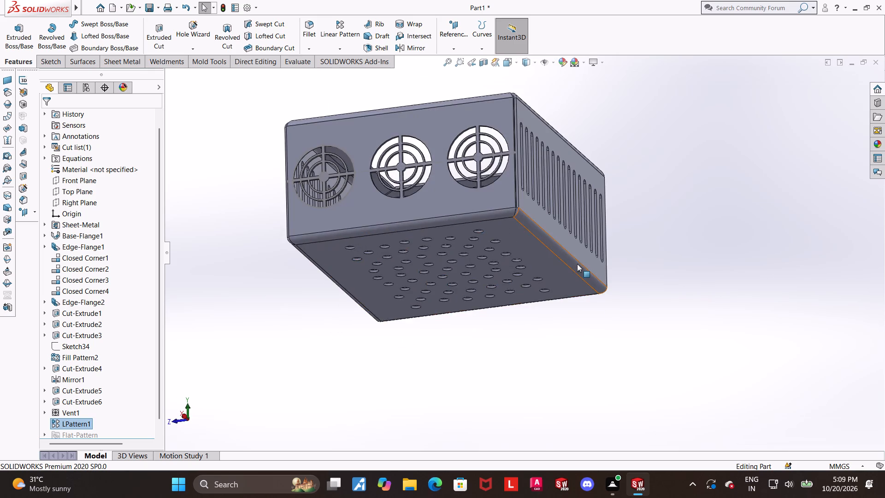
pyautogui.moveTo(577, 267); pyautogui.dragTo(584, 300, button='middle')
pyautogui.scroll(-2, 472, 274)
pyautogui.moveTo(472, 274); pyautogui.dragTo(478, 305, button='middle')
pyautogui.scroll(1, 347, 273)
# View the vent wall square-on and highlight the linear pattern to check the layout of the vents.
pyautogui.click(508, 62)
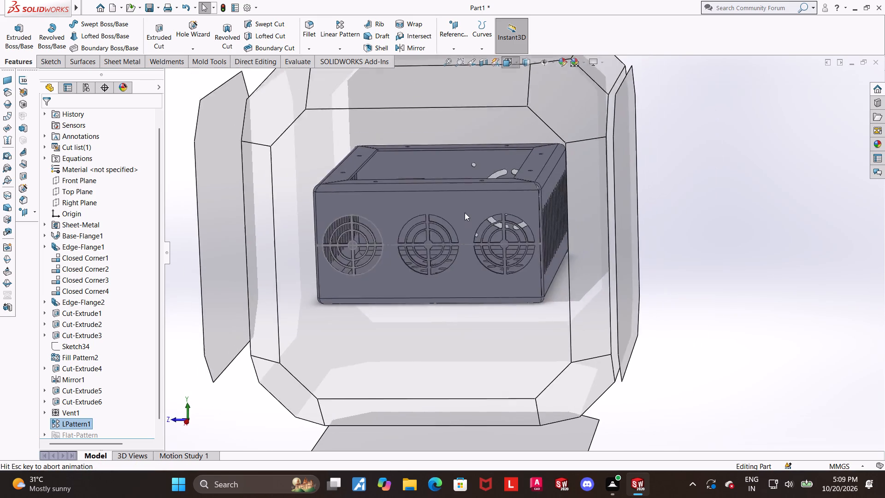
pyautogui.click(395, 343)
pyautogui.click(60, 427)
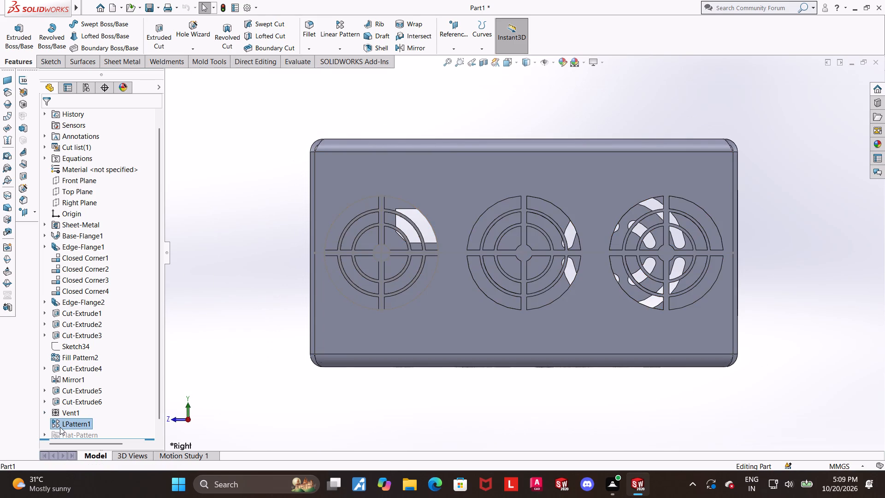
pyautogui.scroll(-5, 396, 227)
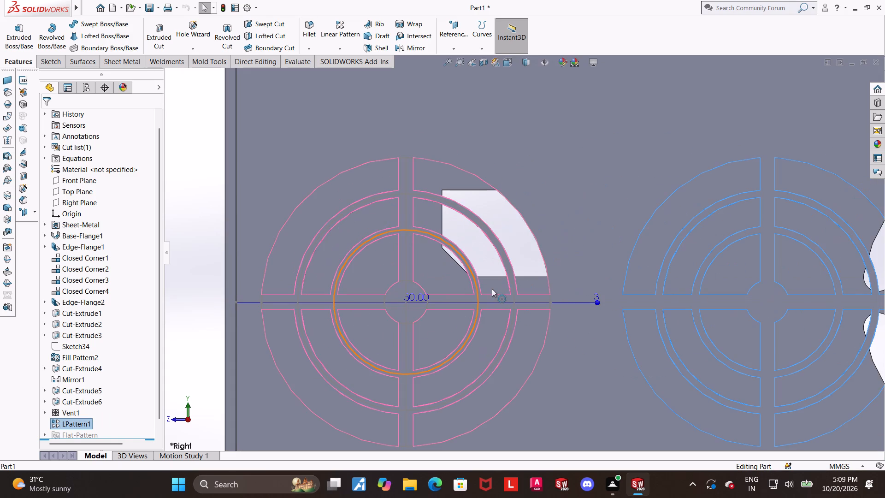
pyautogui.scroll(6, 492, 289)
pyautogui.scroll(2, 802, 336)
pyautogui.click(761, 322)
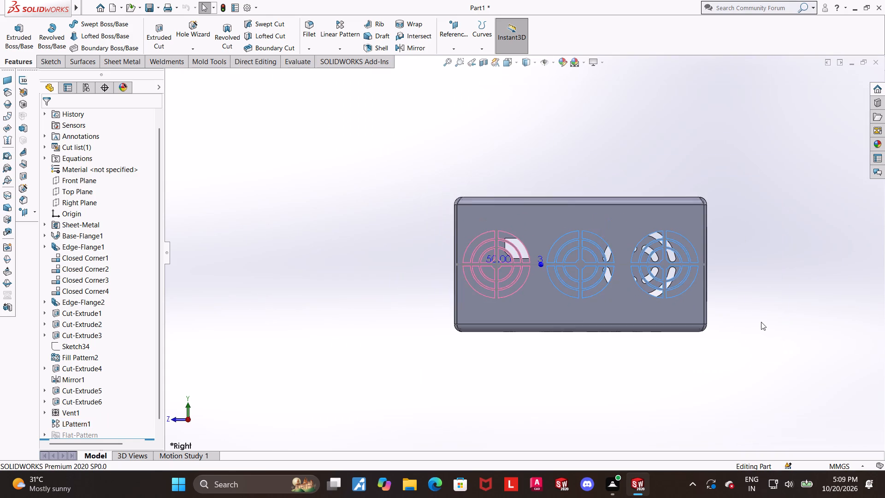
pyautogui.scroll(-2, 757, 301)
pyautogui.scroll(-1, 394, 238)
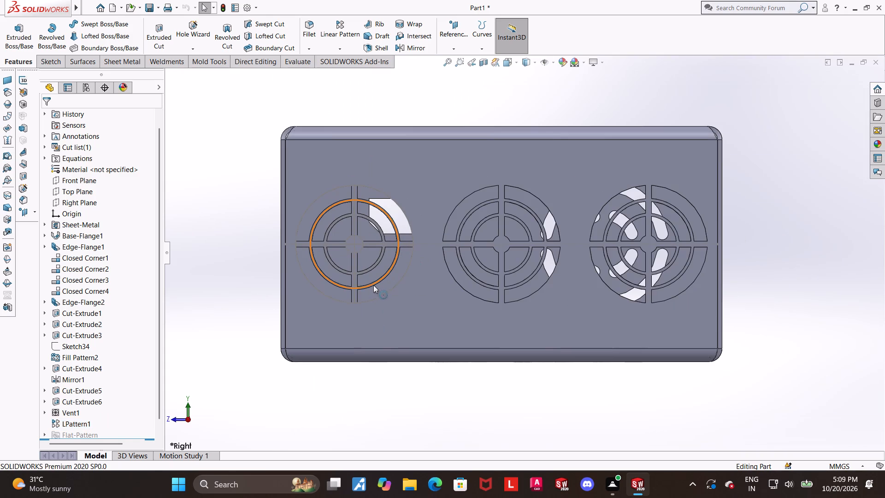
# Expand the vent feature to check its sketch, and examine the three vents from above and below.
pyautogui.moveTo(370, 324); pyautogui.dragTo(376, 331, button='middle')
pyautogui.click(45, 412)
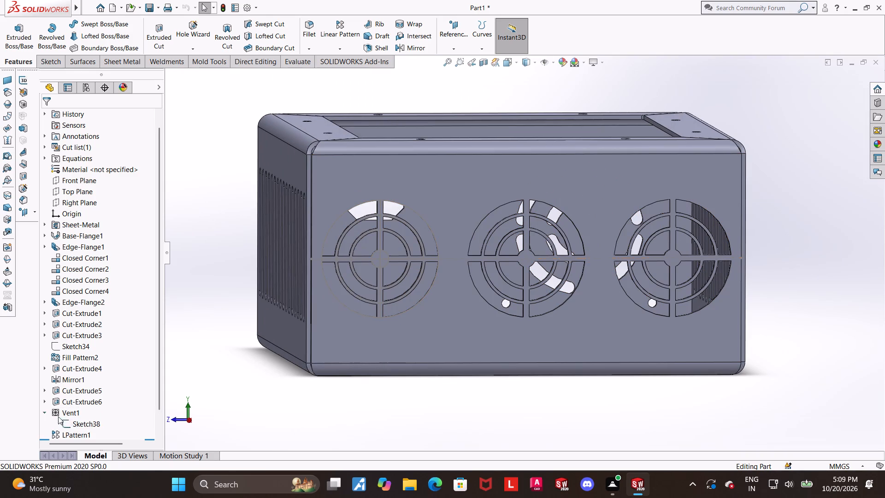
pyautogui.click(69, 423)
pyautogui.click(72, 410)
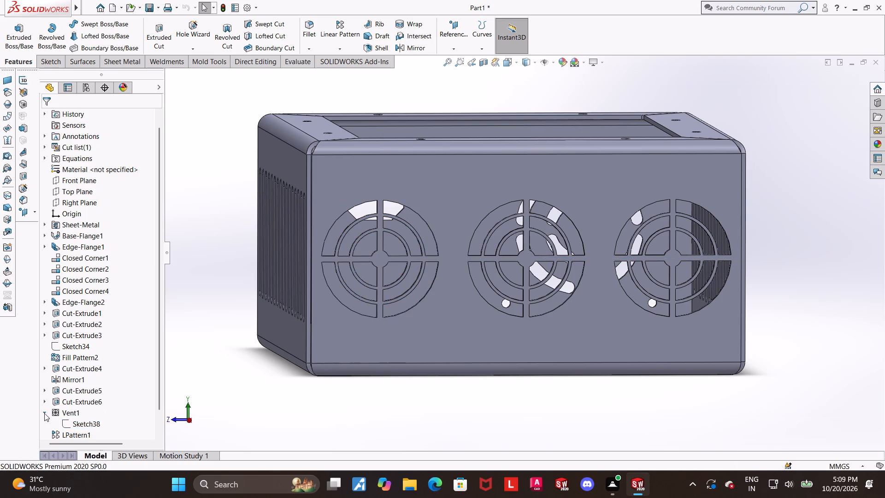
pyautogui.click(43, 414)
pyautogui.click(286, 413)
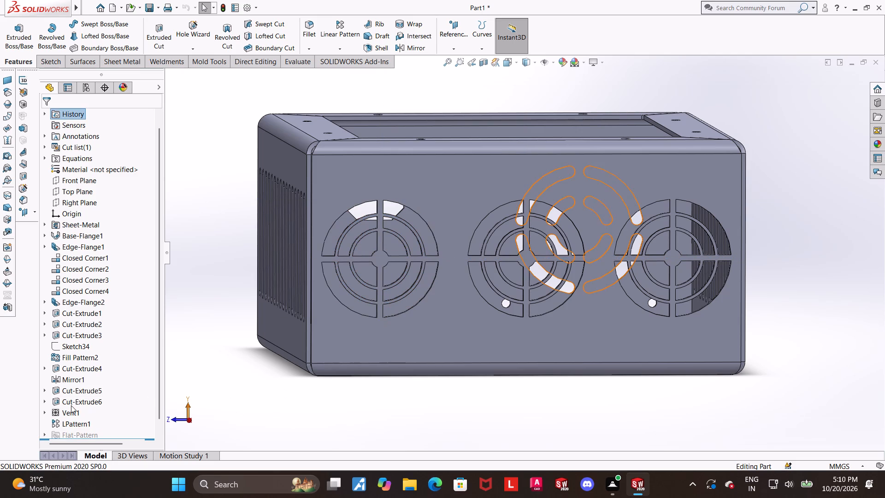
pyautogui.click(45, 410)
pyautogui.scroll(1, 481, 387)
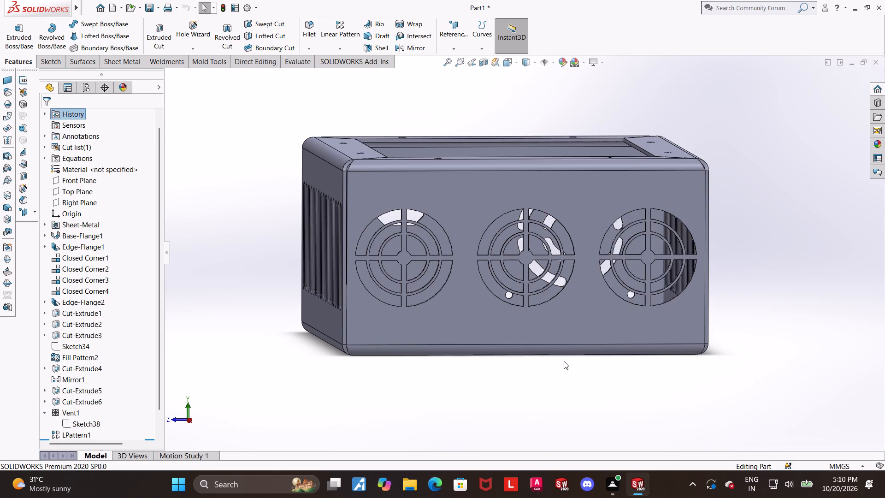
pyautogui.scroll(-2, 541, 248)
pyautogui.moveTo(549, 259); pyautogui.dragTo(541, 258, button='middle')
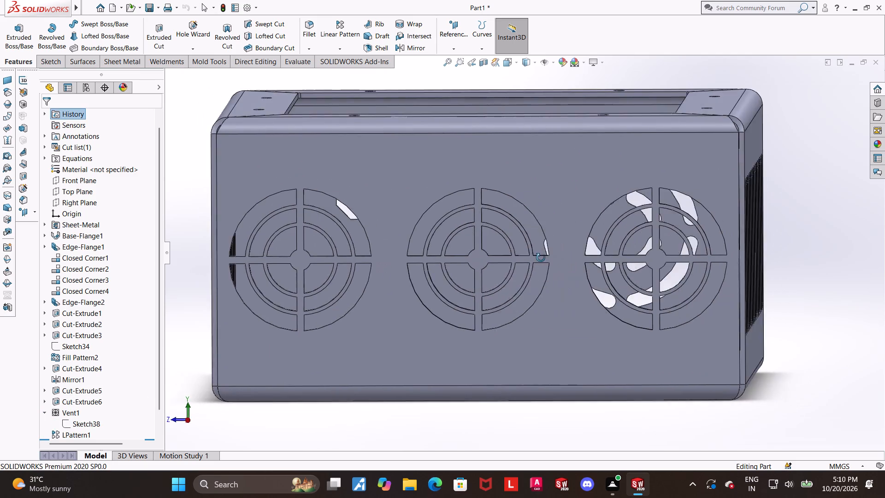
pyautogui.moveTo(541, 258); pyautogui.dragTo(545, 267, button='middle')
pyautogui.scroll(1, 546, 270)
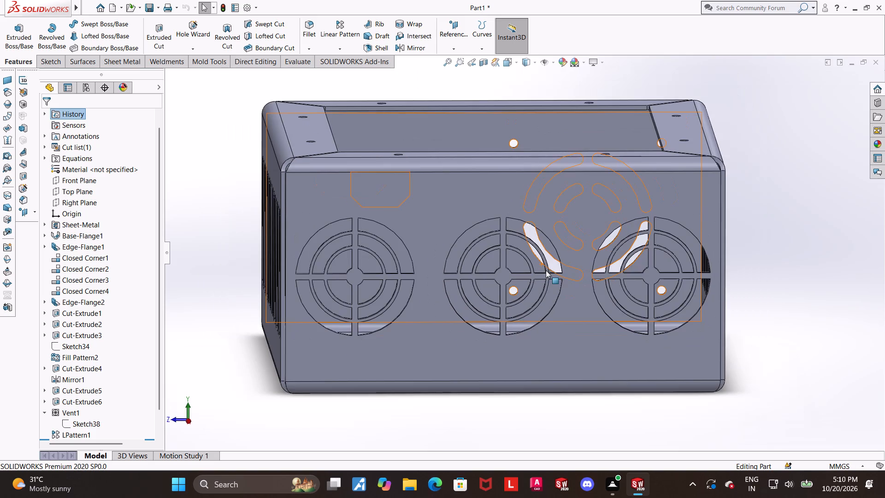
pyautogui.moveTo(494, 261); pyautogui.dragTo(498, 187, button='middle')
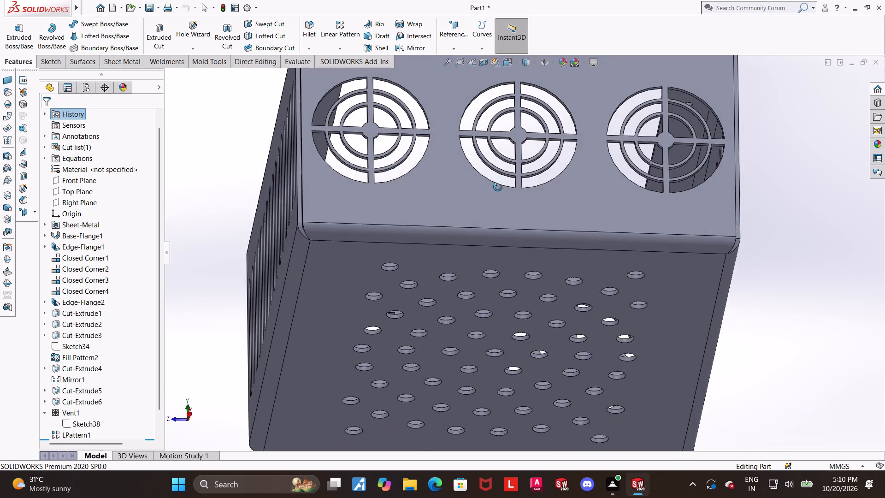
pyautogui.moveTo(498, 187); pyautogui.dragTo(498, 196, button='middle')
# Measure the distance between the underside of the base and the top flange above the vent wall.
pyautogui.click(299, 65)
pyautogui.click(94, 41)
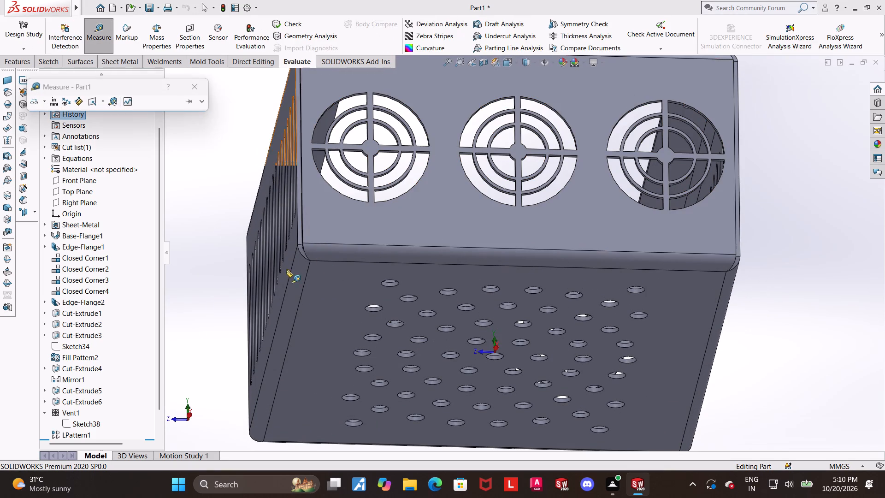
pyautogui.click(337, 301)
pyautogui.moveTo(349, 204); pyautogui.dragTo(361, 330, button='middle')
pyautogui.click(403, 281)
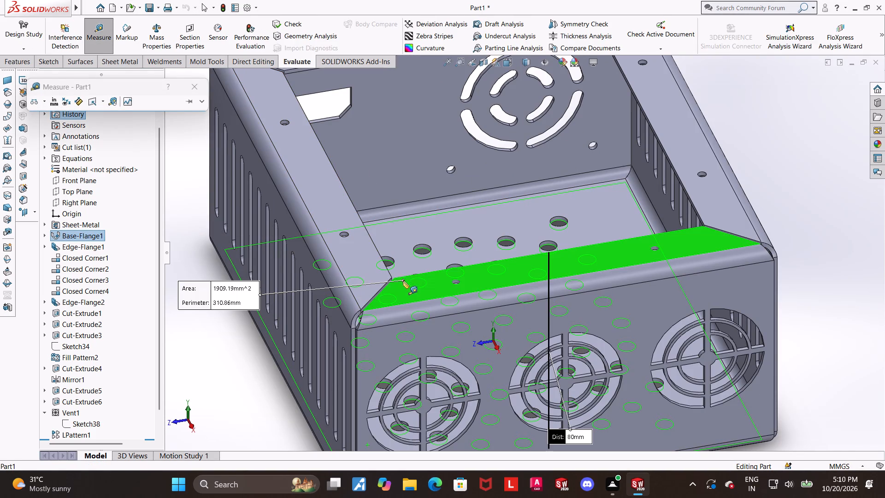
pyautogui.scroll(1, 401, 285)
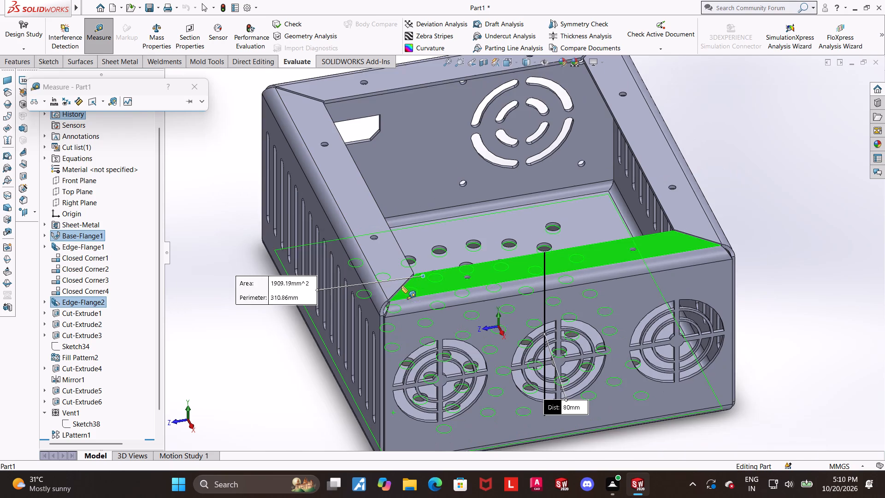
pyautogui.press('Escape')
pyautogui.scroll(1, 457, 303)
pyautogui.moveTo(516, 315); pyautogui.dragTo(506, 230, button='middle')
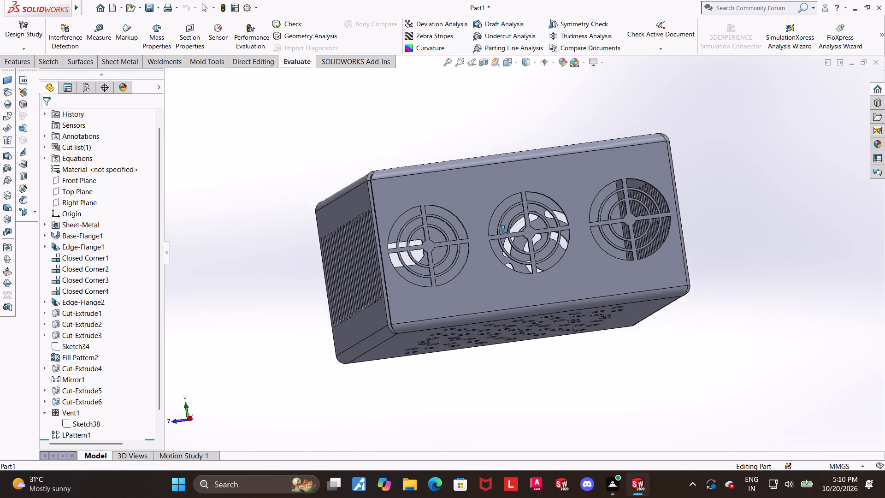
# Find the chamfered cutout in the wall with the curved slot ring and measure its upper inner face.
pyautogui.moveTo(506, 230); pyautogui.dragTo(501, 290, button='middle')
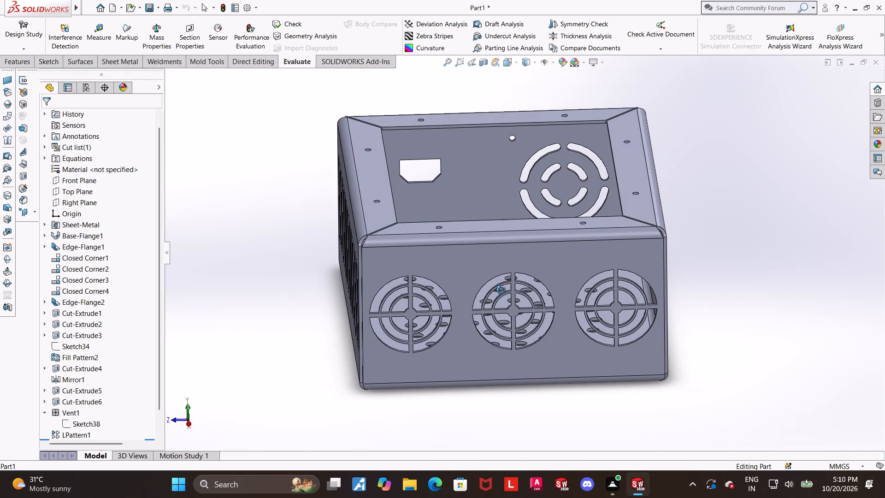
pyautogui.moveTo(501, 290); pyautogui.dragTo(318, 342, button='middle')
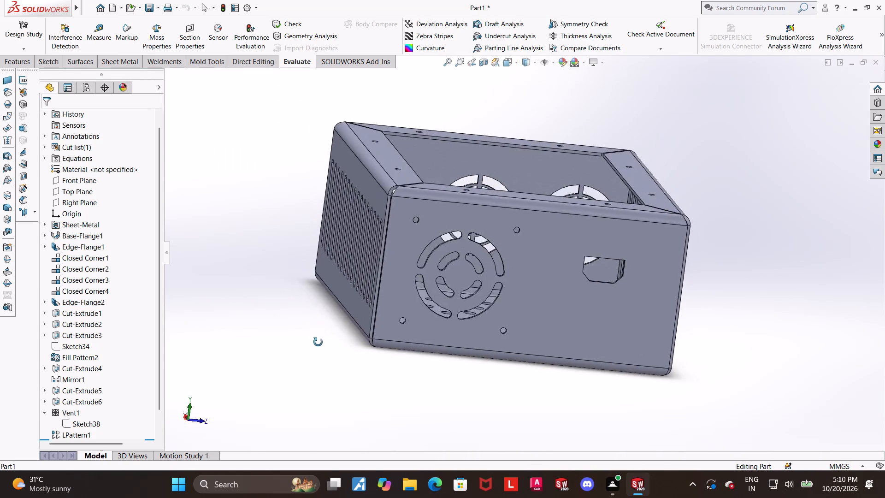
pyautogui.moveTo(318, 342); pyautogui.dragTo(298, 350, button='middle')
pyautogui.scroll(-2, 514, 346)
pyautogui.scroll(-5, 602, 224)
pyautogui.moveTo(586, 249); pyautogui.dragTo(586, 233, button='middle')
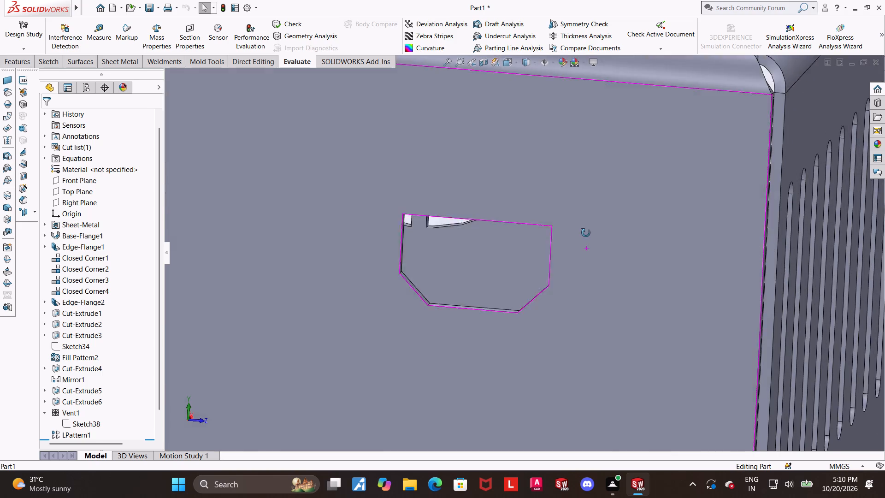
pyautogui.moveTo(586, 233); pyautogui.dragTo(591, 132, button='middle')
pyautogui.scroll(-4, 370, 135)
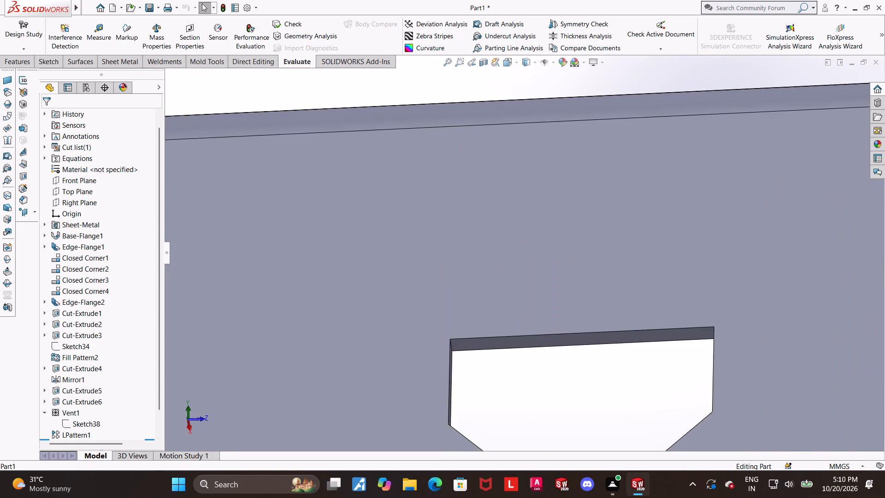
pyautogui.click(99, 38)
pyautogui.click(620, 386)
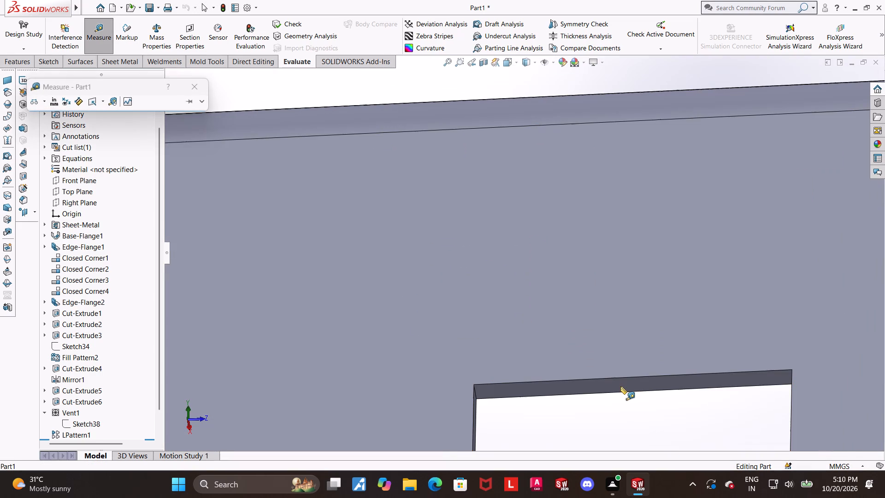
pyautogui.scroll(1, 620, 386)
pyautogui.scroll(-1, 746, 403)
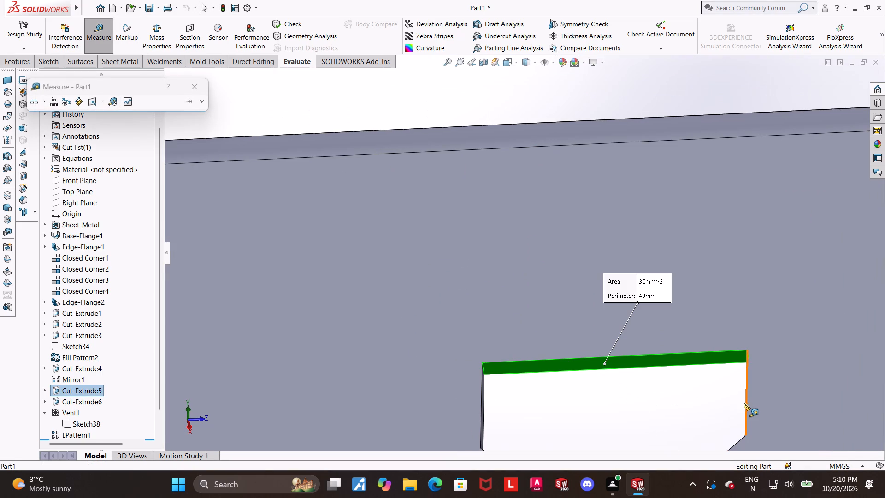
pyautogui.press('Escape')
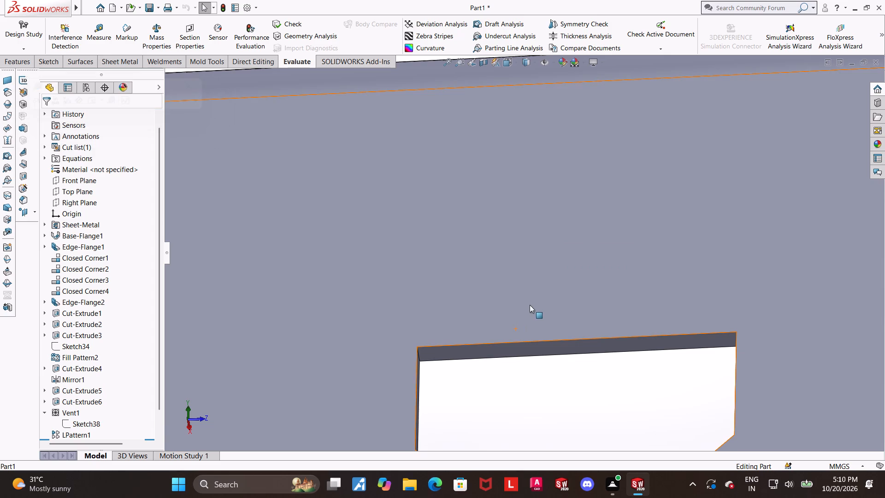
# Measure the distance between the two vertical side faces of the chamfered cutout.
pyautogui.click(94, 35)
pyautogui.scroll(4, 651, 270)
pyautogui.moveTo(603, 323); pyautogui.dragTo(589, 329, button='middle')
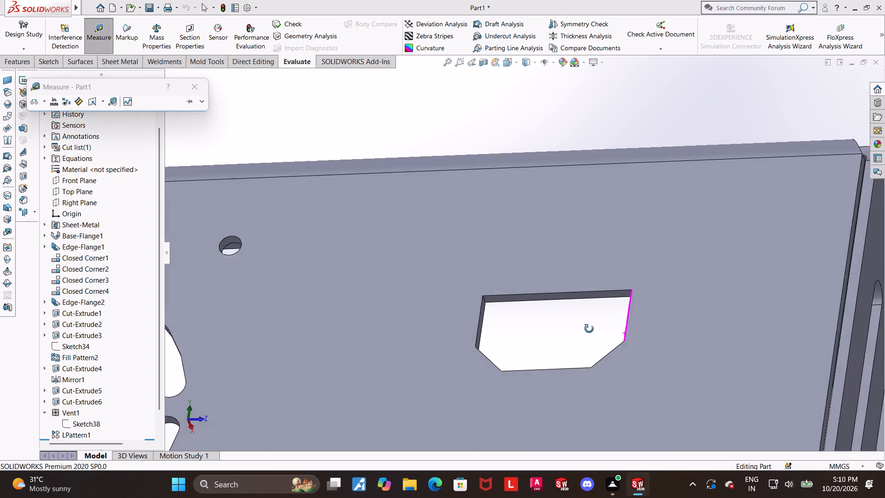
pyautogui.moveTo(589, 329); pyautogui.dragTo(560, 337, button='middle')
pyautogui.click(534, 311)
pyautogui.moveTo(562, 314); pyautogui.dragTo(655, 335, button='middle')
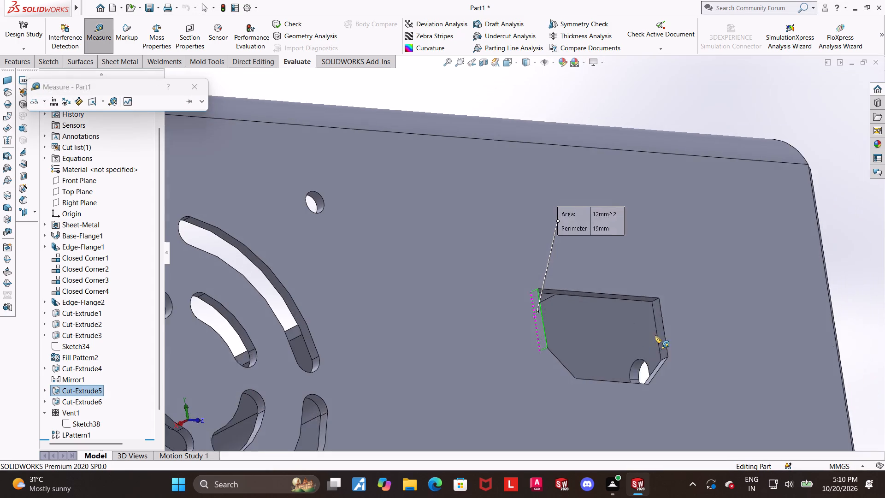
pyautogui.moveTo(655, 335); pyautogui.dragTo(653, 342, button='middle')
pyautogui.click(655, 315)
pyautogui.scroll(2, 655, 315)
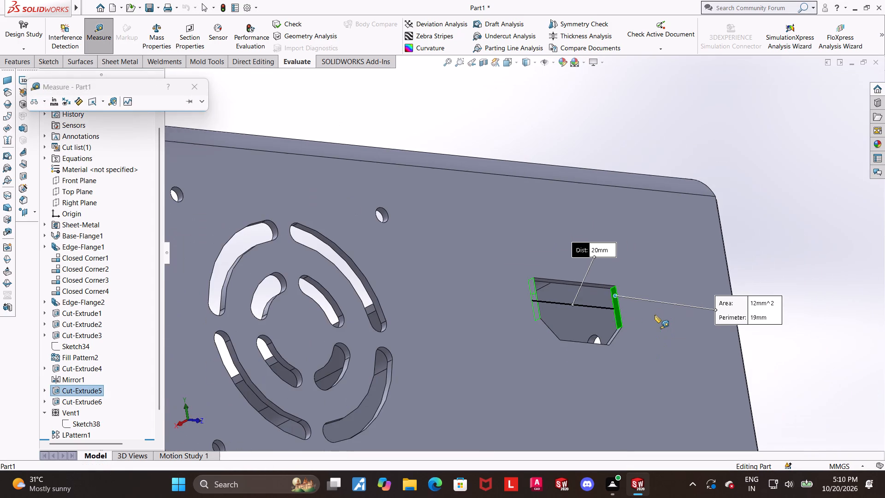
pyautogui.press('Escape')
# Measure the distance from the short edge below the cutout's vertical side face to its upper inner face.
pyautogui.moveTo(651, 317); pyautogui.dragTo(569, 345, button='middle')
pyautogui.scroll(-2, 584, 319)
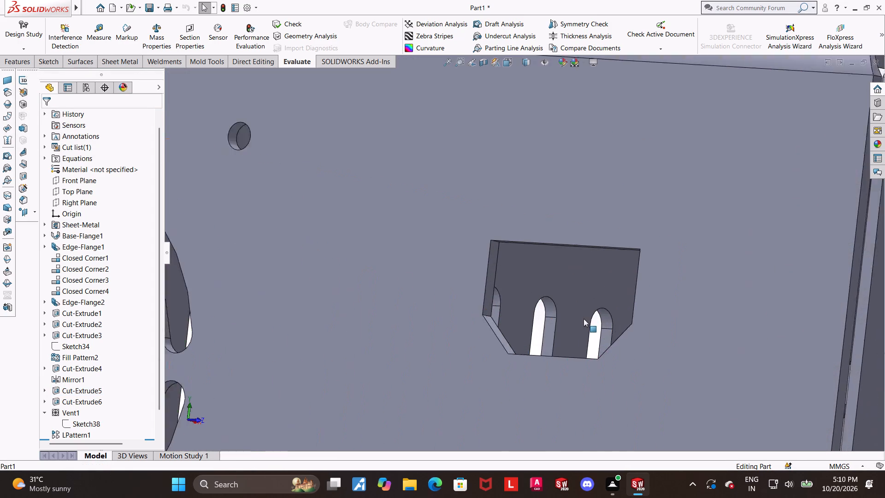
pyautogui.scroll(-3, 584, 319)
pyautogui.click(95, 34)
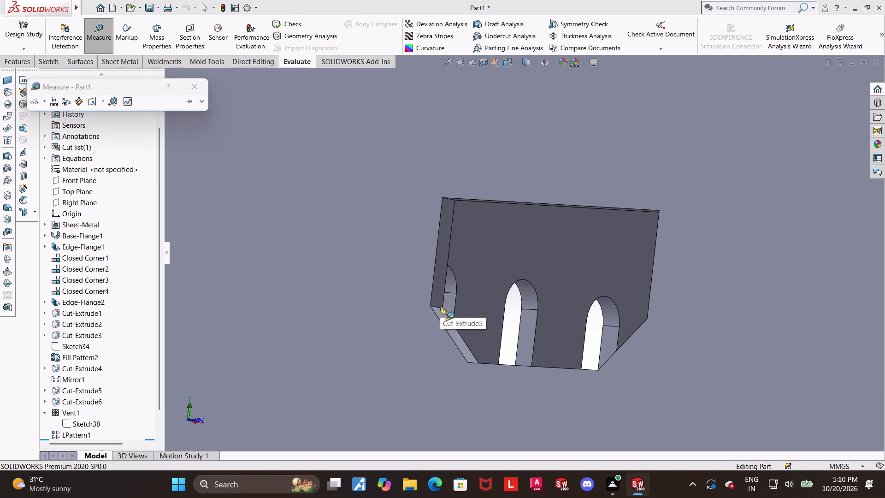
pyautogui.click(440, 307)
pyautogui.moveTo(479, 306); pyautogui.dragTo(487, 246, button='middle')
pyautogui.scroll(12, 494, 227)
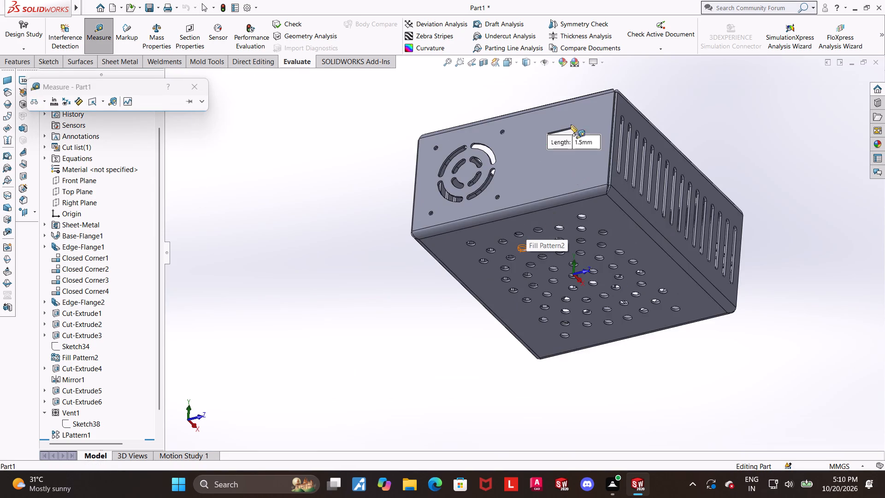
pyautogui.scroll(-9, 570, 121)
pyautogui.click(507, 246)
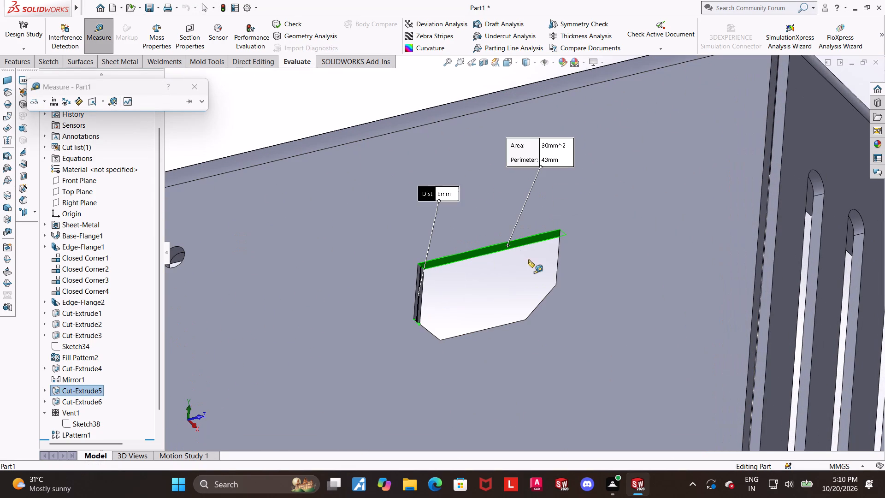
pyautogui.press('Escape')
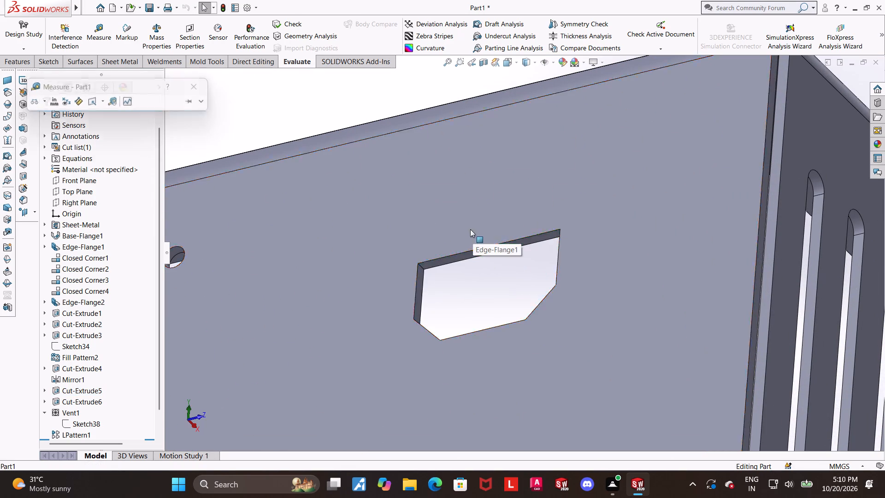
# Measure the distance between the upper and lower inner faces of the chamfered cutout.
pyautogui.click(95, 35)
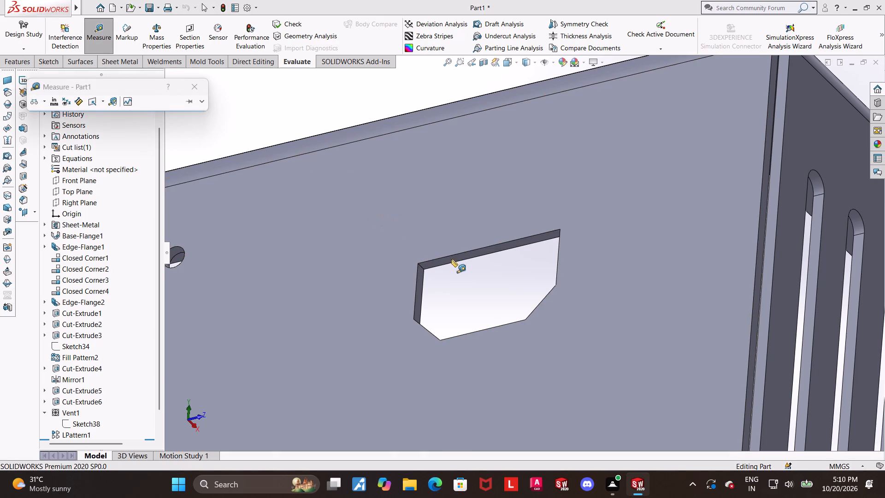
pyautogui.click(451, 260)
pyautogui.moveTo(475, 255); pyautogui.dragTo(496, 401, button='middle')
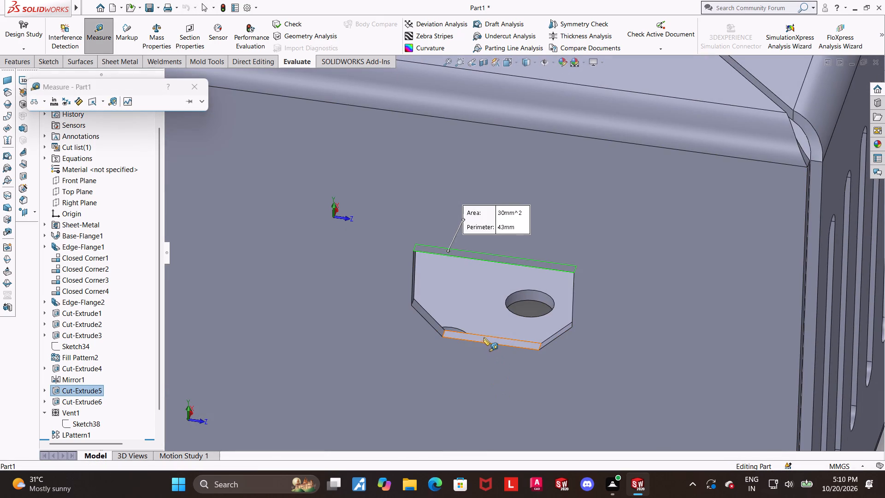
pyautogui.click(484, 337)
pyautogui.scroll(8, 484, 337)
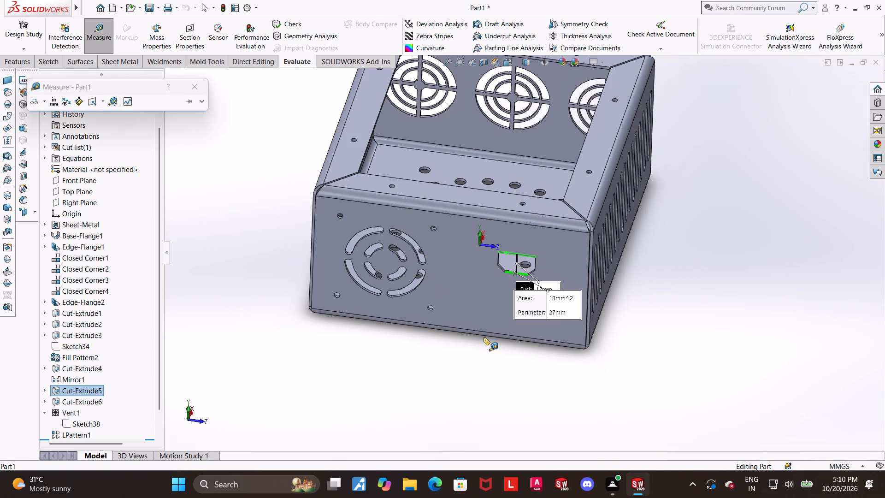
pyautogui.press('Escape')
# Measure the distance from the lower side of the chamfered cutout to the underside of the base.
pyautogui.scroll(-1, 623, 260)
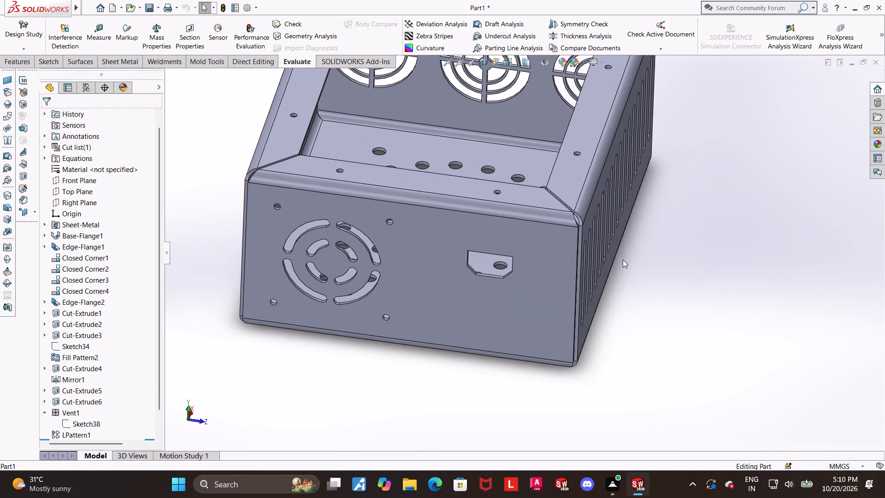
pyautogui.moveTo(619, 261); pyautogui.dragTo(621, 255, button='middle')
pyautogui.scroll(-5, 587, 261)
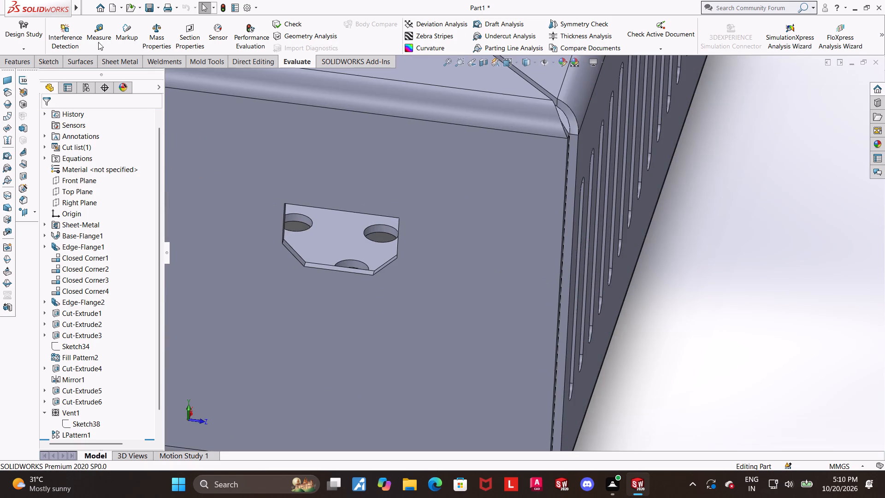
pyautogui.click(99, 37)
pyautogui.click(319, 266)
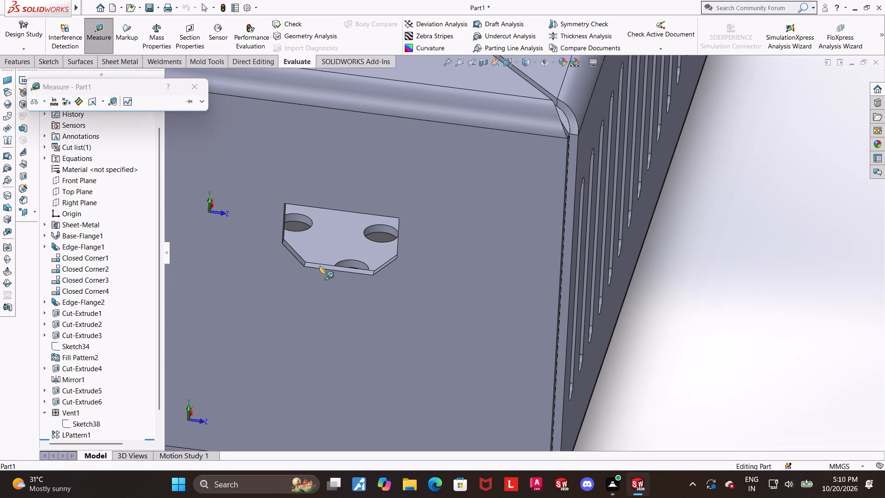
pyautogui.scroll(4, 423, 293)
pyautogui.moveTo(517, 298); pyautogui.dragTo(517, 132, button='middle')
pyautogui.click(508, 414)
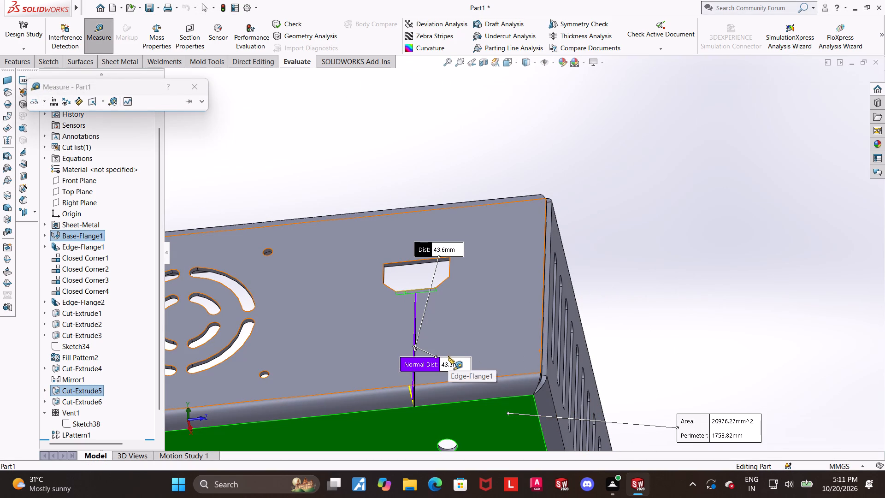
pyautogui.press('Escape')
# Examine the chamfered cutout, the curved slot ring and the slotted side wall from around the box.
pyautogui.scroll(1, 480, 350)
pyautogui.moveTo(479, 330); pyautogui.dragTo(500, 377, button='middle')
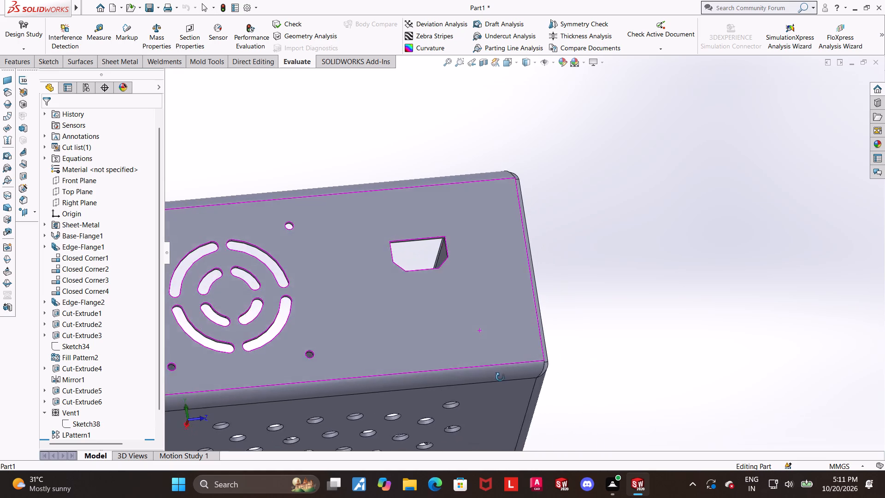
pyautogui.moveTo(500, 377); pyautogui.dragTo(542, 426, button='middle')
pyautogui.scroll(-2, 463, 277)
pyautogui.moveTo(461, 279); pyautogui.dragTo(460, 298, button='middle')
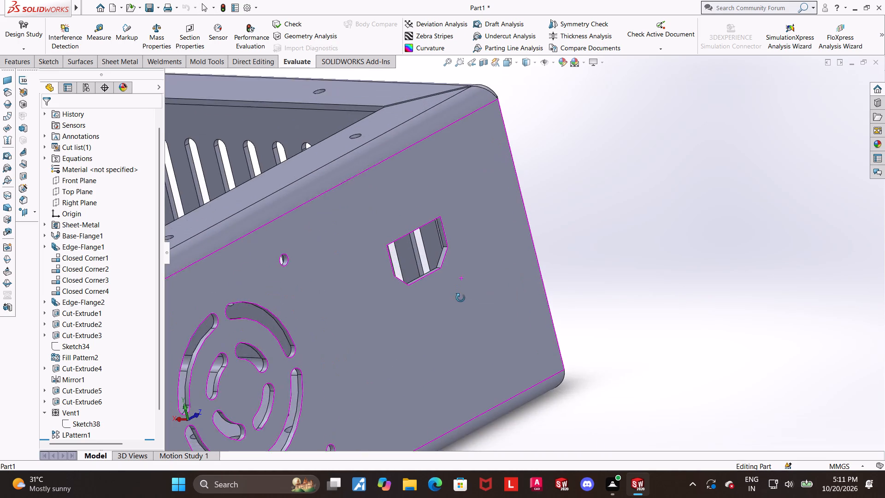
pyautogui.moveTo(460, 298); pyautogui.dragTo(460, 300, button='middle')
pyautogui.scroll(-5, 455, 273)
pyautogui.middleClick(418, 272)
pyautogui.scroll(10, 421, 273)
pyautogui.scroll(-6, 428, 359)
pyautogui.moveTo(422, 335); pyautogui.dragTo(405, 329, button='middle')
pyautogui.scroll(5, 407, 332)
pyautogui.middleClick(407, 332)
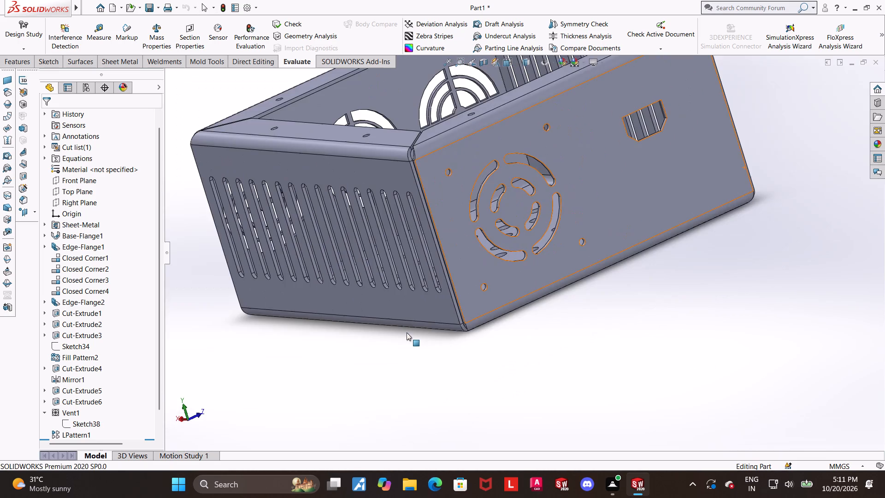
pyautogui.scroll(-4, 460, 180)
pyautogui.scroll(6, 440, 225)
pyautogui.moveTo(460, 237); pyautogui.dragTo(507, 219, button='middle')
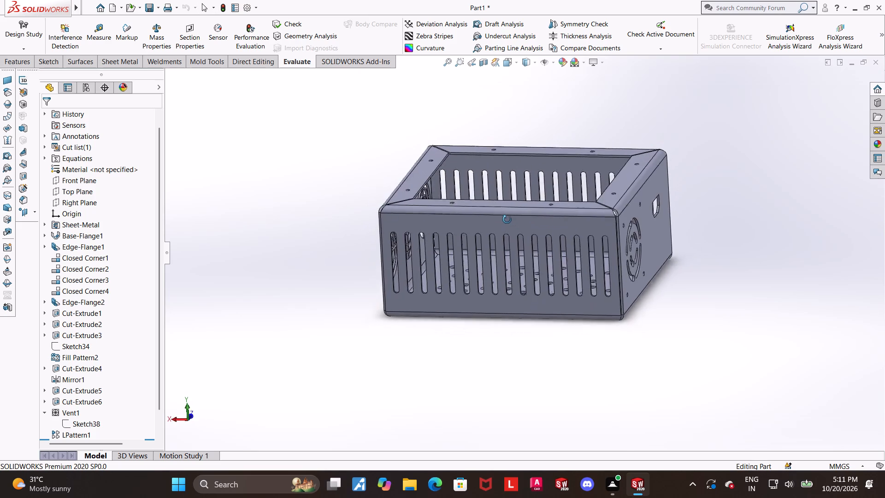
pyautogui.moveTo(507, 219); pyautogui.dragTo(519, 186, button='middle')
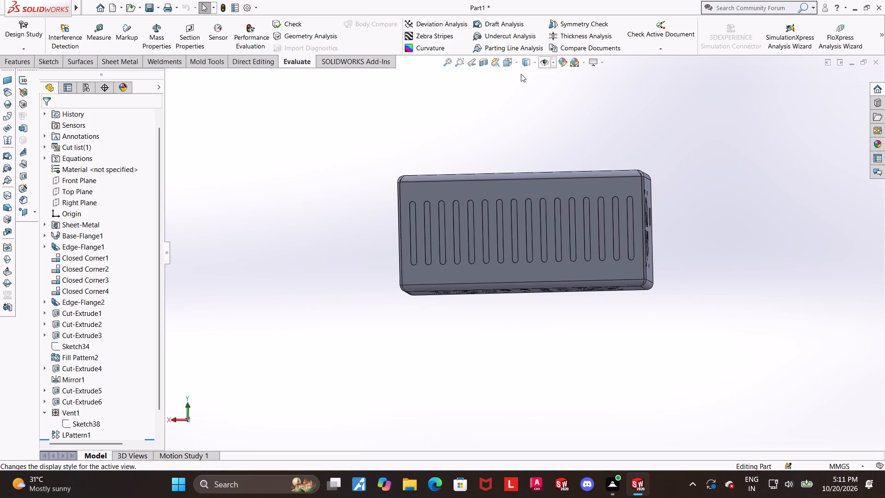
# View the slotted wall square-on from the back and show hidden lines to check the inner geometry.
pyautogui.click(504, 66)
pyautogui.click(410, 286)
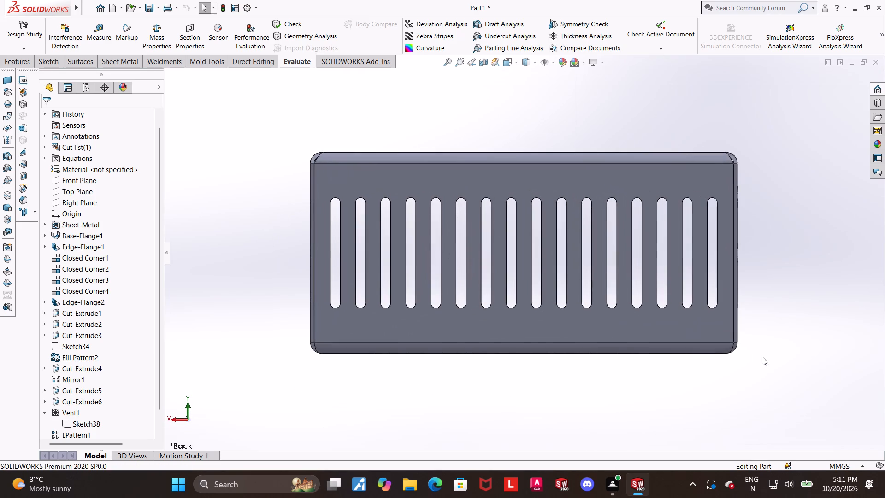
pyautogui.click(536, 66)
pyautogui.click(529, 119)
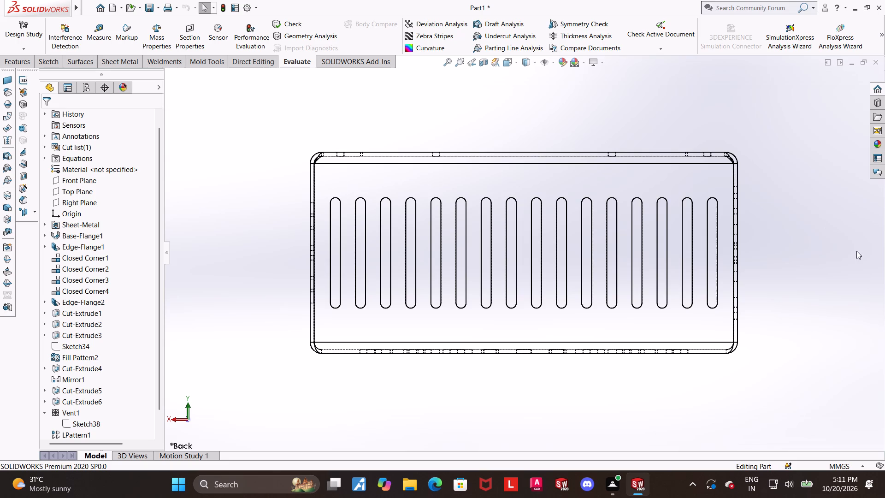
pyautogui.click(856, 251)
pyautogui.scroll(-1, 665, 284)
pyautogui.scroll(2, 661, 282)
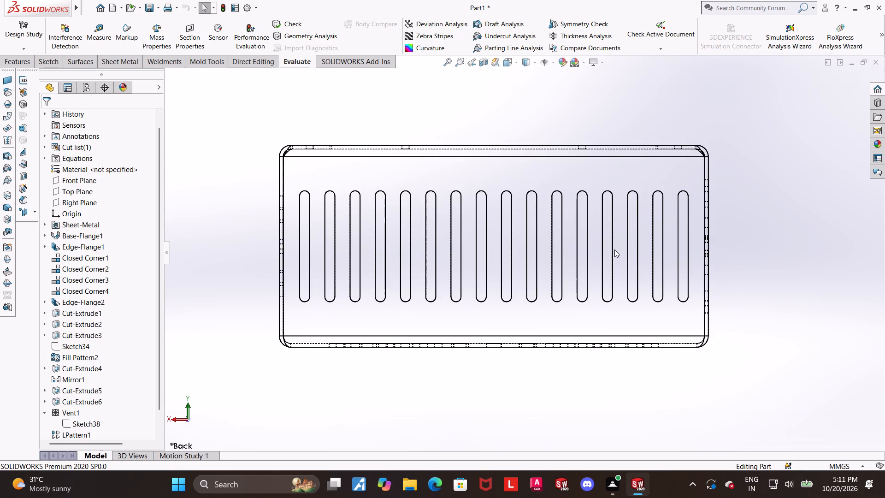
pyautogui.moveTo(551, 178); pyautogui.dragTo(557, 293, button='middle')
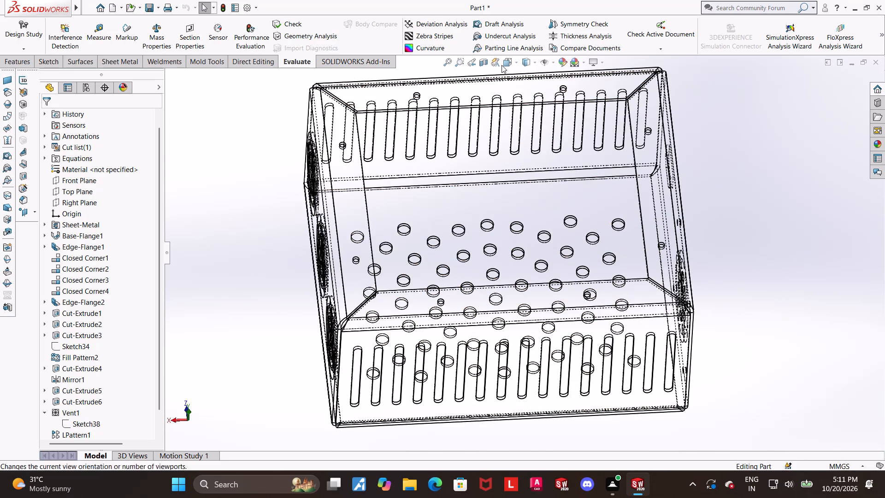
# View the box square-on from above to check the base perforations and the top flange holes.
pyautogui.click(505, 66)
pyautogui.click(413, 236)
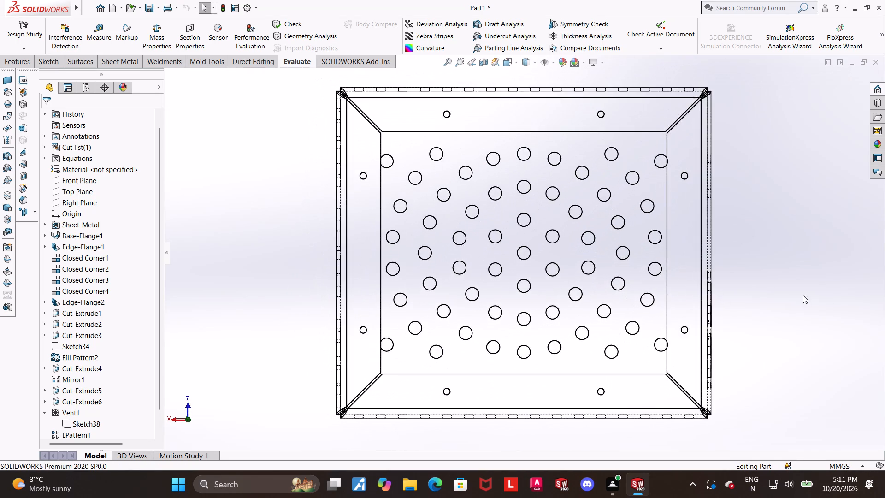
pyautogui.scroll(1, 780, 302)
pyautogui.scroll(-1, 757, 265)
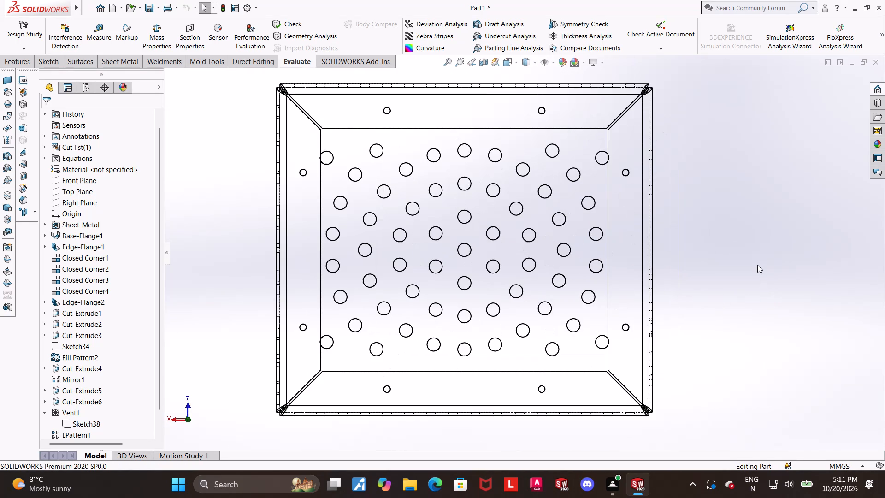
pyautogui.scroll(1, 757, 265)
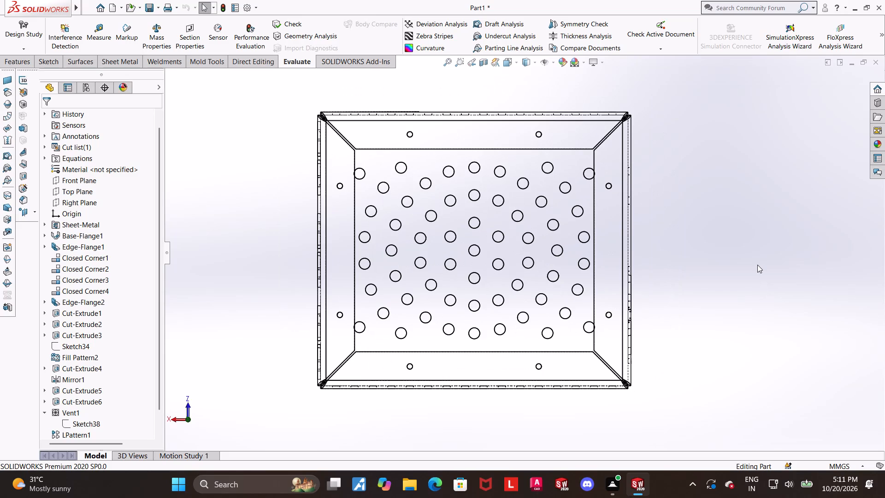
# Switch the box's display style to Hidden Lines Removed.
pyautogui.click(524, 63)
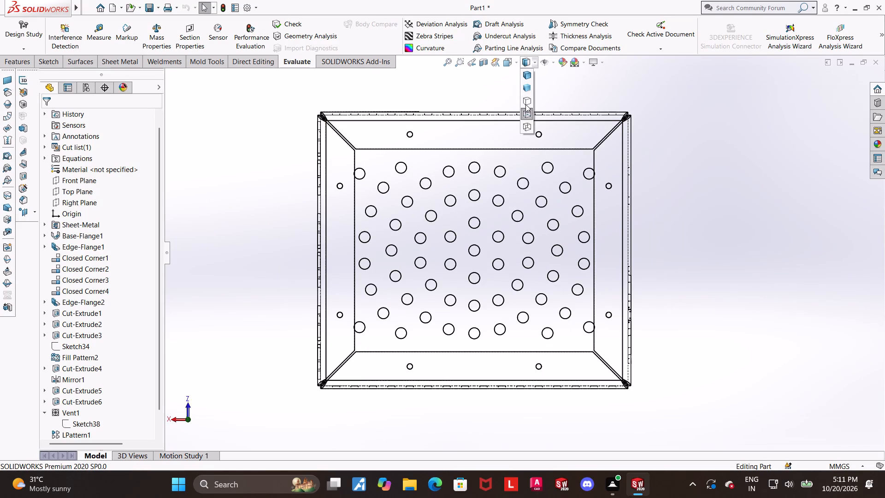
pyautogui.click(525, 104)
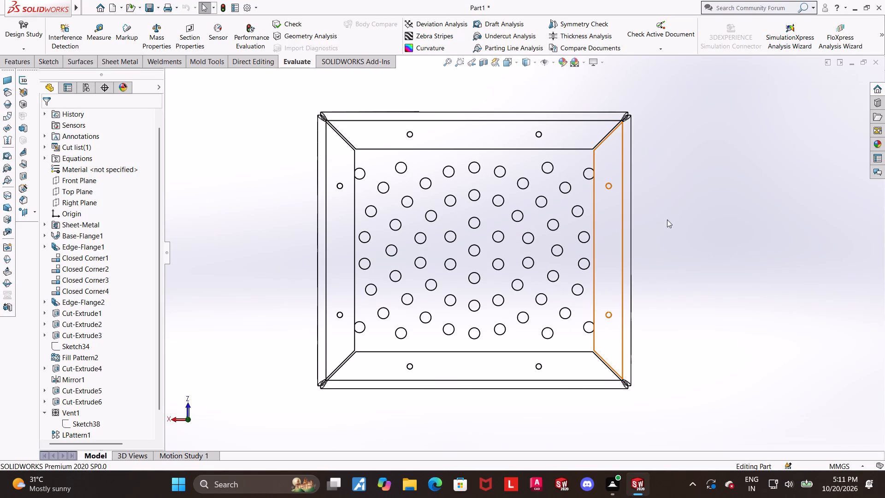
# View the wall with the three circular vents square-on from outside to check the vent layout.
pyautogui.scroll(1, 631, 250)
pyautogui.scroll(1, 587, 270)
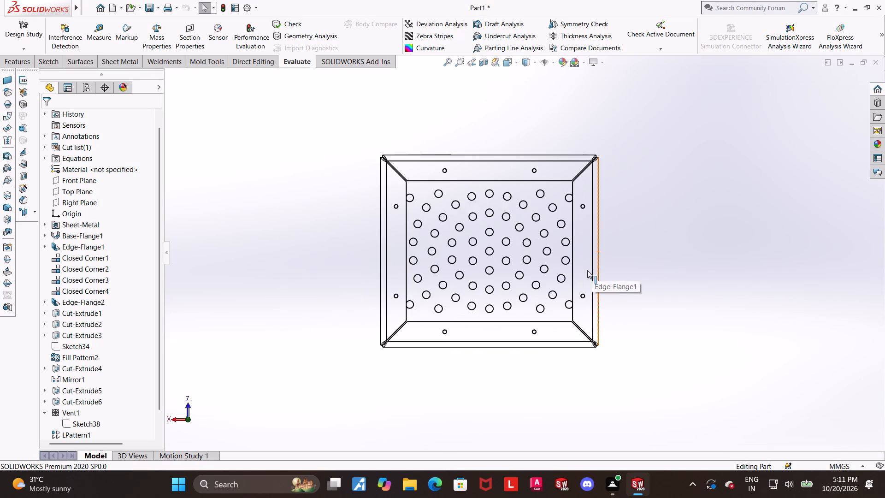
pyautogui.moveTo(584, 271); pyautogui.dragTo(653, 193, button='middle')
pyautogui.moveTo(561, 307); pyautogui.dragTo(568, 267, button='middle')
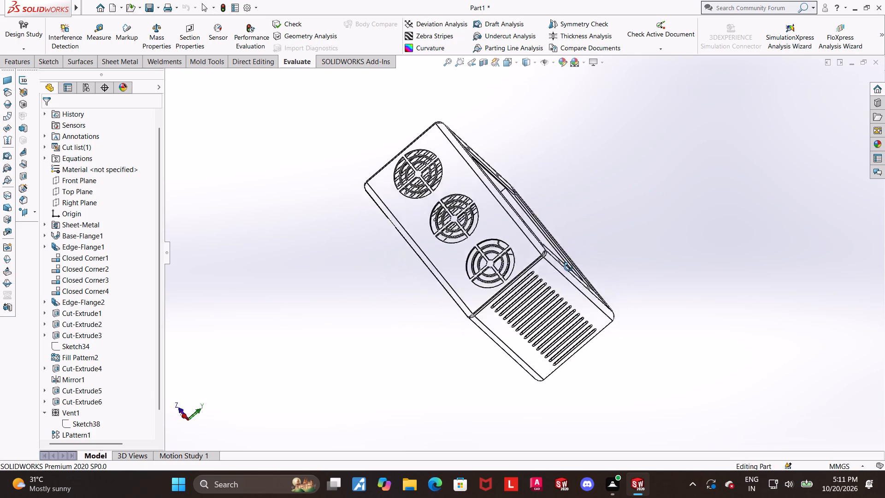
pyautogui.moveTo(568, 267); pyautogui.dragTo(606, 310, button='middle')
pyautogui.click(509, 64)
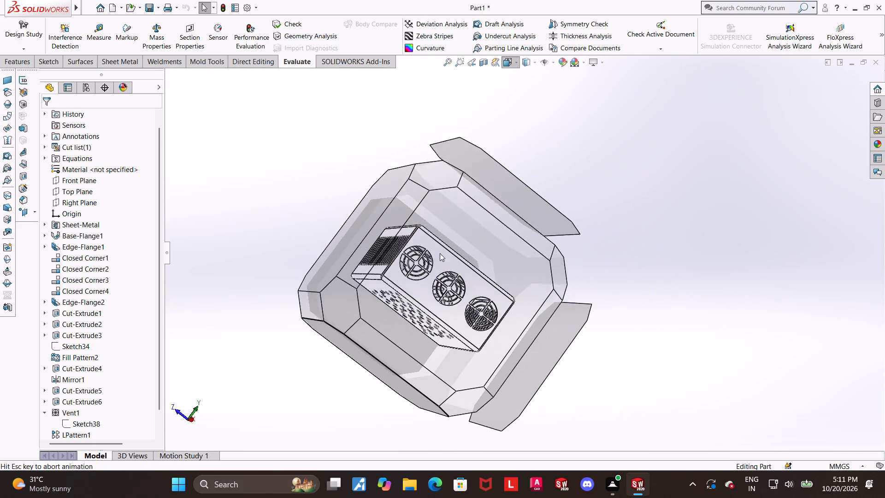
pyautogui.click(431, 273)
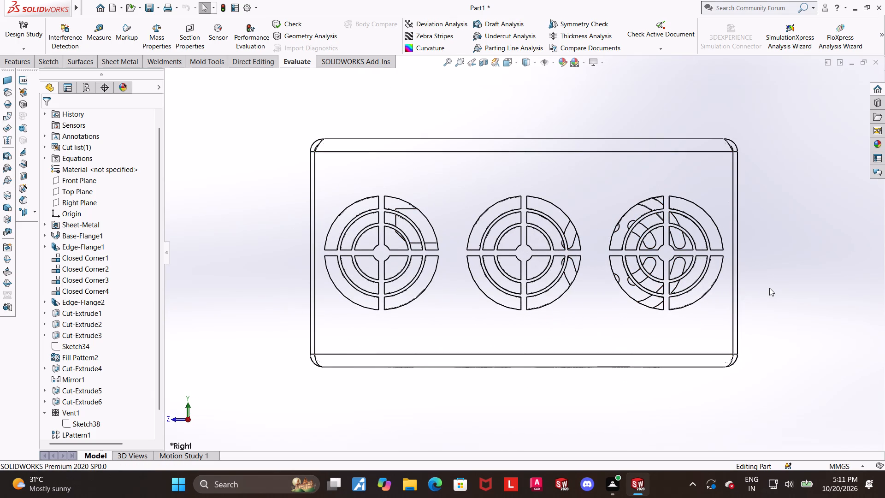
pyautogui.scroll(1, 767, 287)
pyautogui.scroll(-1, 767, 287)
# View the wall with the curved slot ring and chamfered cutout square-on from outside.
pyautogui.moveTo(763, 290); pyautogui.dragTo(665, 283, button='middle')
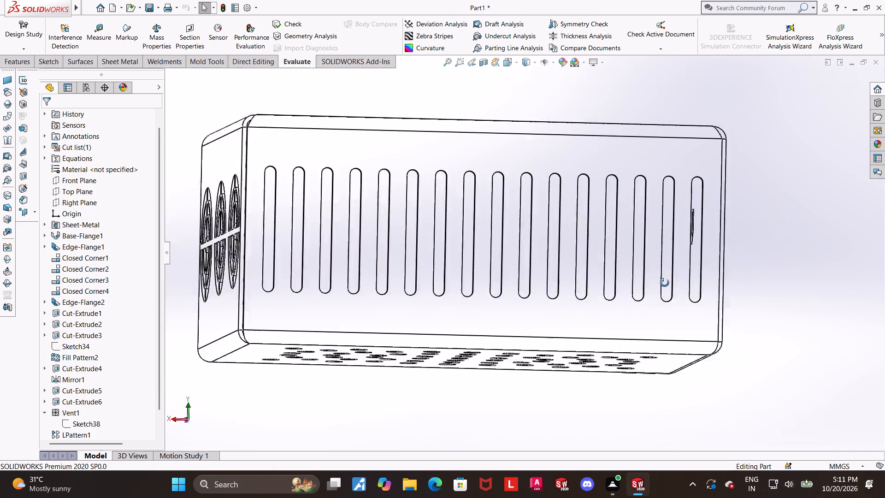
pyautogui.moveTo(665, 283); pyautogui.dragTo(567, 282, button='middle')
pyautogui.click(510, 65)
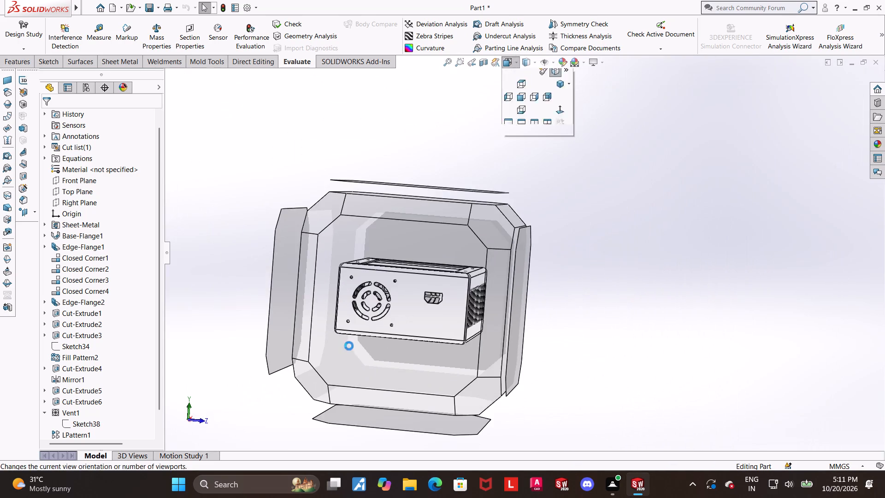
pyautogui.click(410, 324)
pyautogui.scroll(-1, 566, 339)
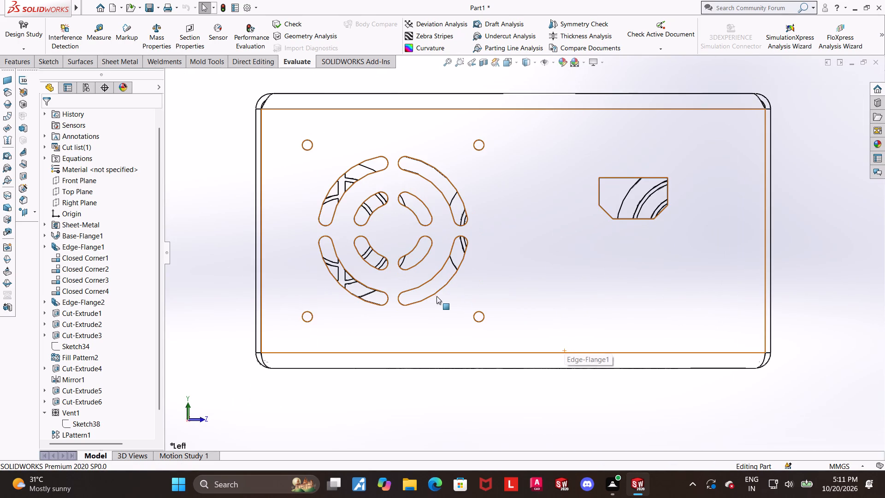
pyautogui.scroll(3, 439, 302)
# Examine the circular vents, slotted walls, corner joints, base perforations and slot ring from around and inside the box.
pyautogui.moveTo(442, 308); pyautogui.dragTo(607, 324, button='middle')
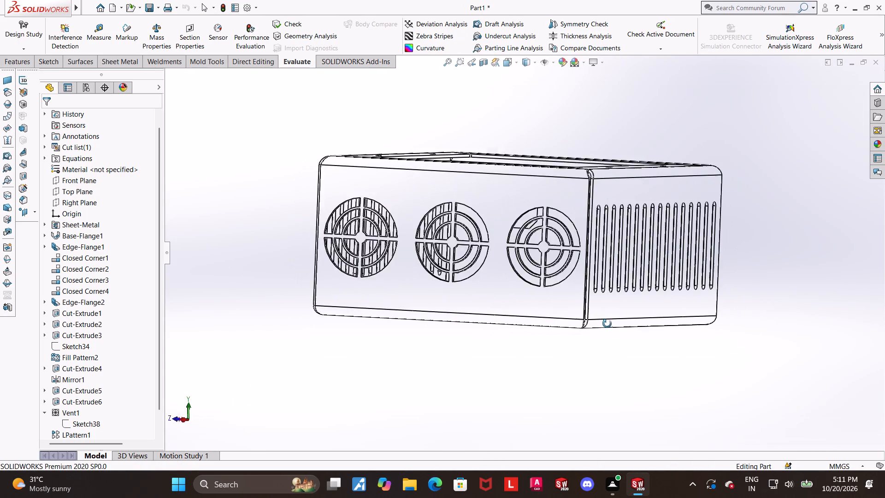
pyautogui.moveTo(607, 324); pyautogui.dragTo(661, 326, button='middle')
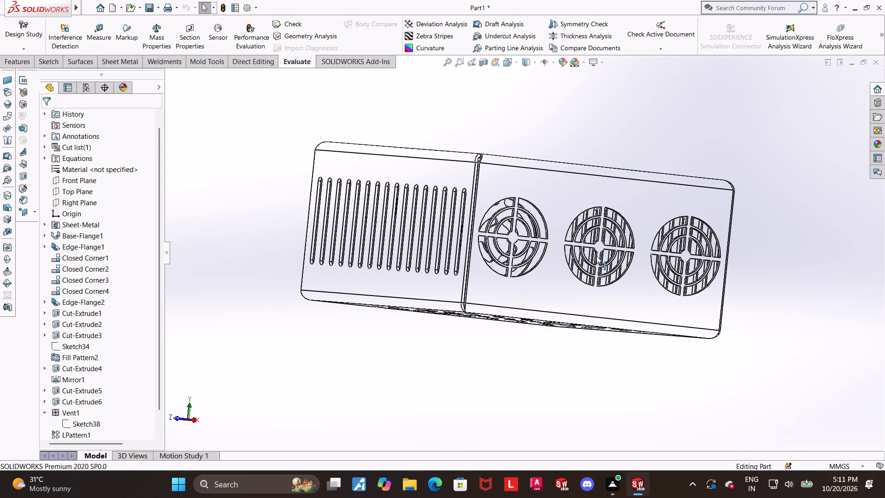
pyautogui.scroll(-1, 596, 256)
pyautogui.moveTo(590, 260); pyautogui.dragTo(599, 290, button='middle')
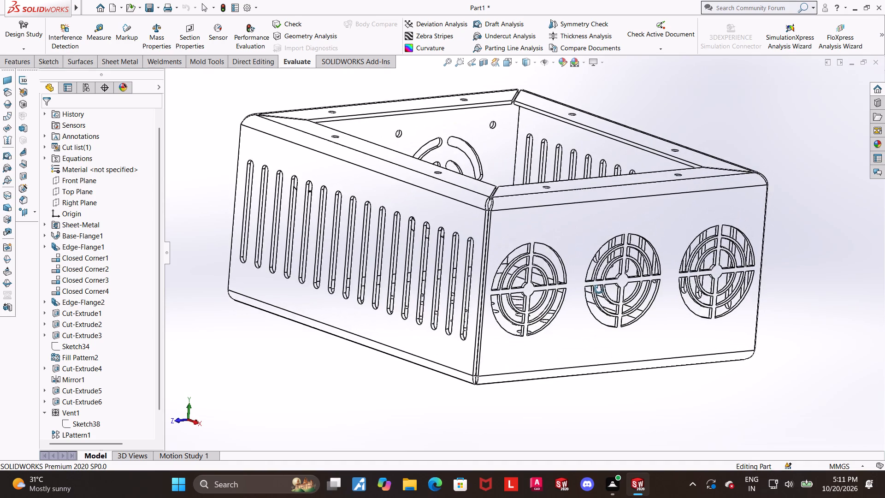
pyautogui.moveTo(599, 290); pyautogui.dragTo(599, 283, button='middle')
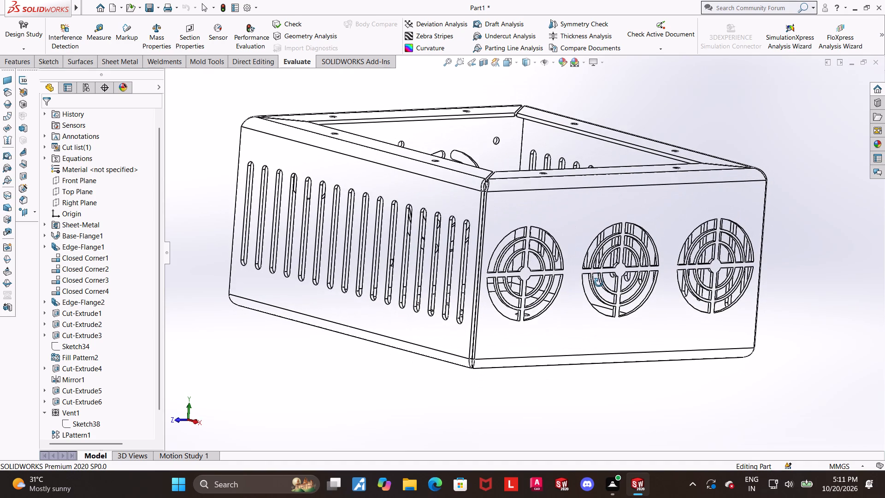
pyautogui.moveTo(599, 283); pyautogui.dragTo(605, 290, button='middle')
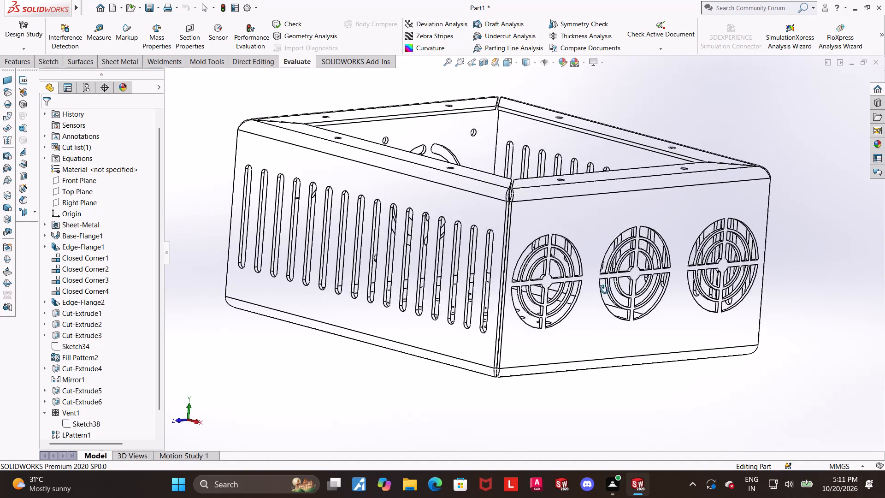
pyautogui.moveTo(605, 290); pyautogui.dragTo(571, 290, button='middle')
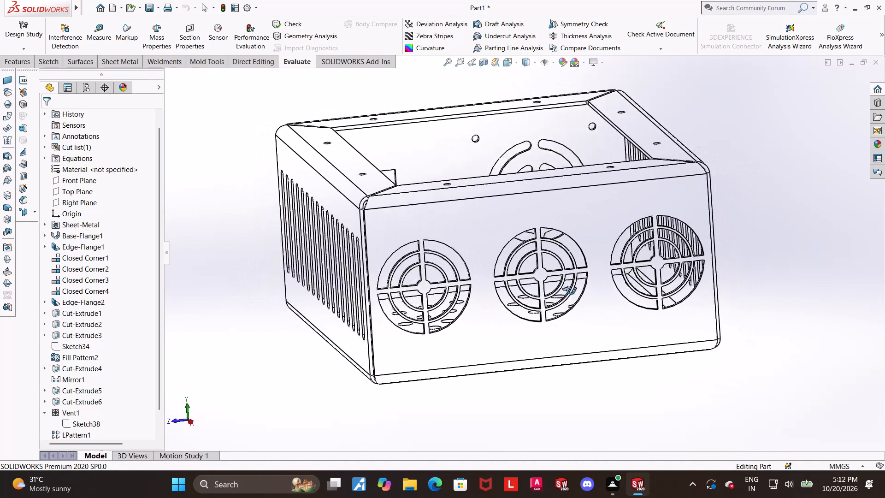
pyautogui.moveTo(571, 290); pyautogui.dragTo(567, 292, button='middle')
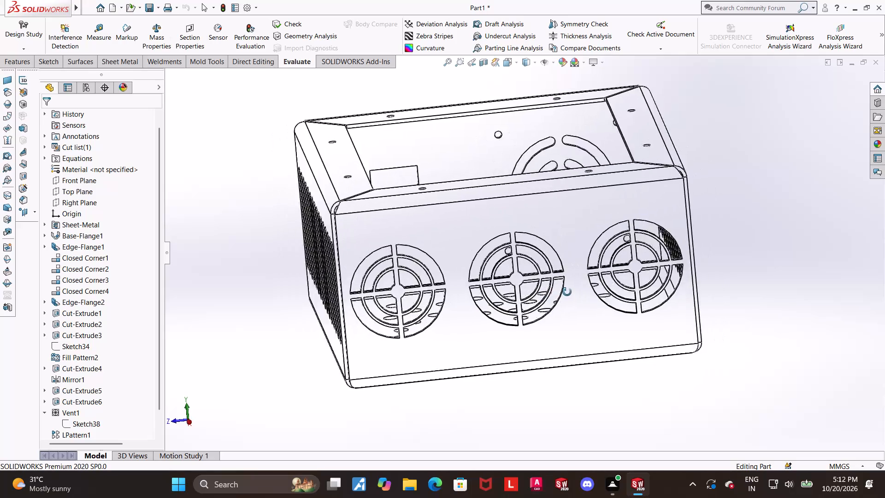
pyautogui.moveTo(567, 292); pyautogui.dragTo(568, 287, button='middle')
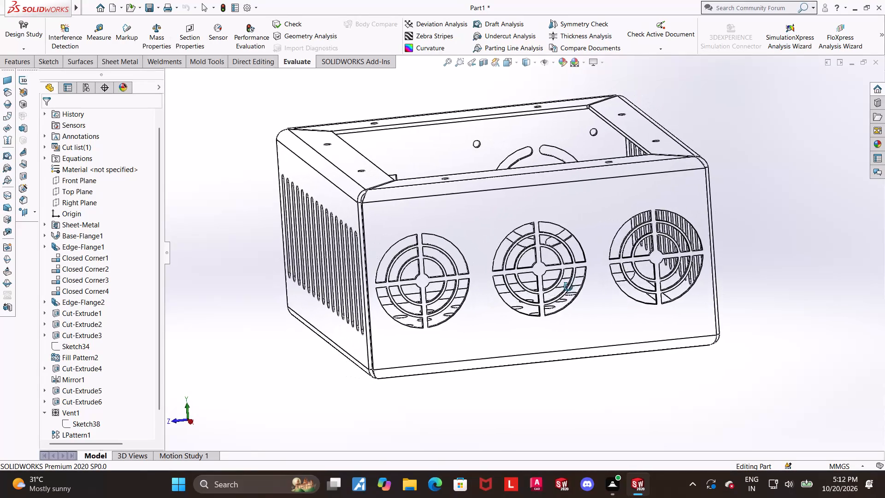
pyautogui.moveTo(568, 287); pyautogui.dragTo(346, 362, button='middle')
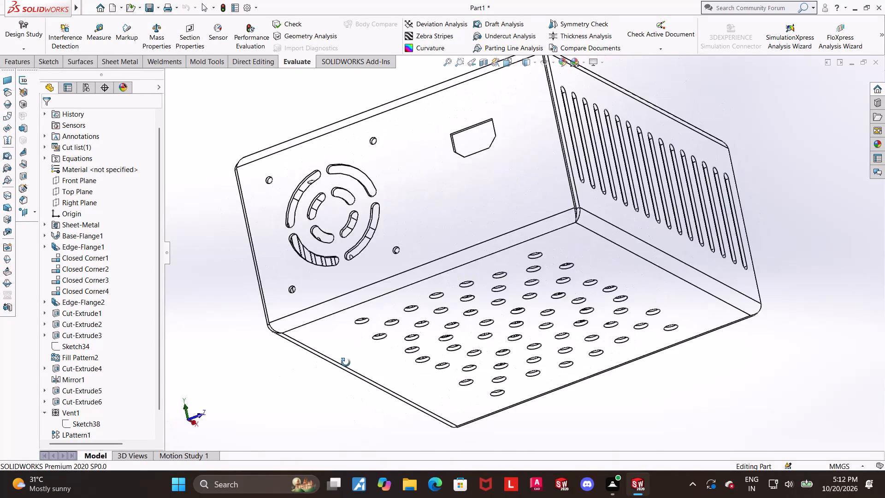
pyautogui.moveTo(346, 362); pyautogui.dragTo(437, 379, button='middle')
pyautogui.scroll(-1, 437, 379)
pyautogui.moveTo(705, 194); pyautogui.dragTo(658, 290, button='middle')
pyautogui.scroll(5, 658, 306)
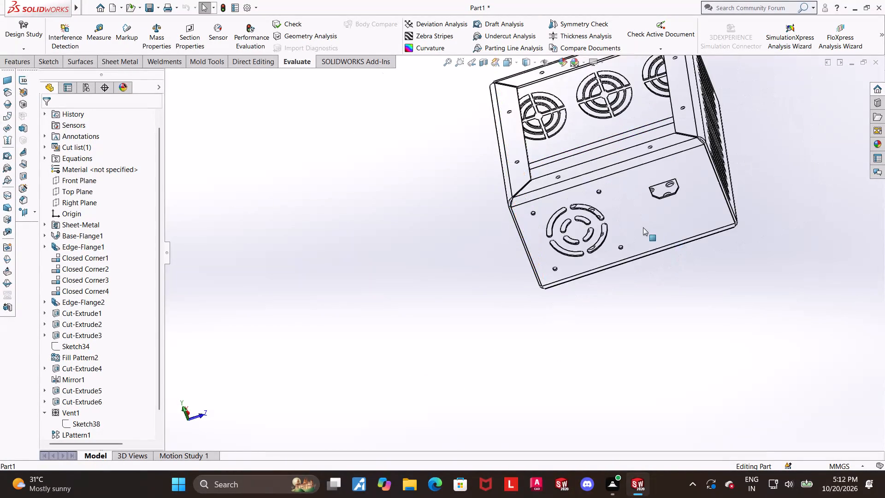
pyautogui.scroll(-3, 639, 227)
pyautogui.moveTo(633, 225); pyautogui.dragTo(664, 200, button='middle')
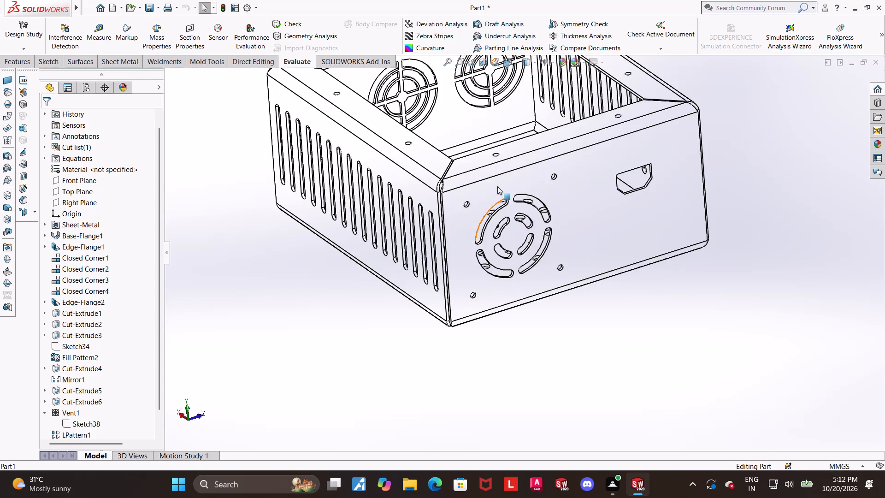
pyautogui.scroll(-3, 497, 186)
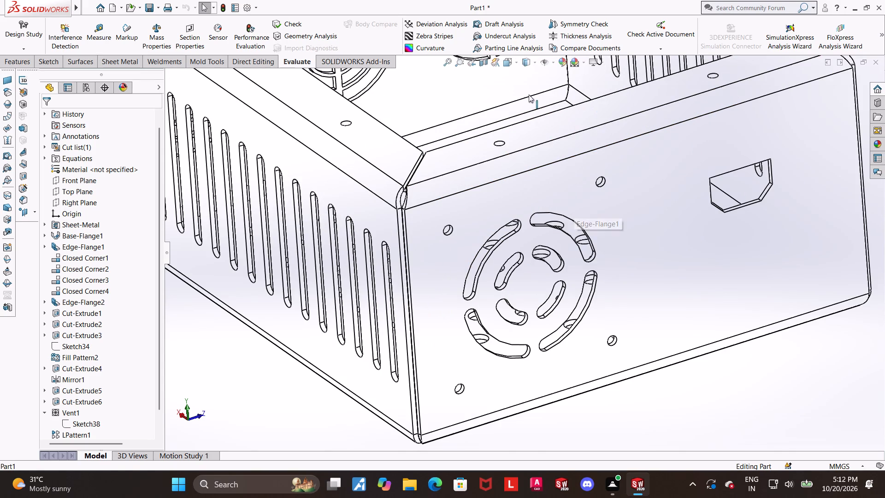
pyautogui.click(529, 59)
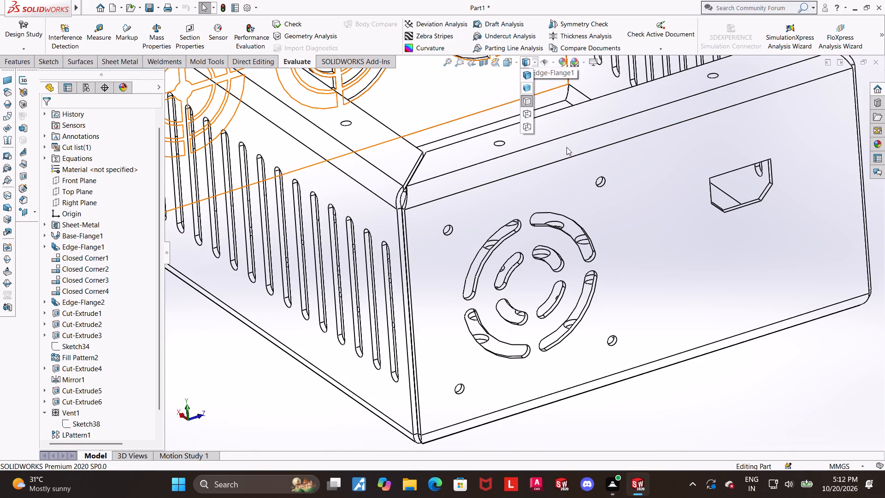
pyautogui.scroll(3, 586, 205)
pyautogui.click(714, 420)
pyautogui.scroll(4, 684, 347)
pyautogui.scroll(-2, 571, 195)
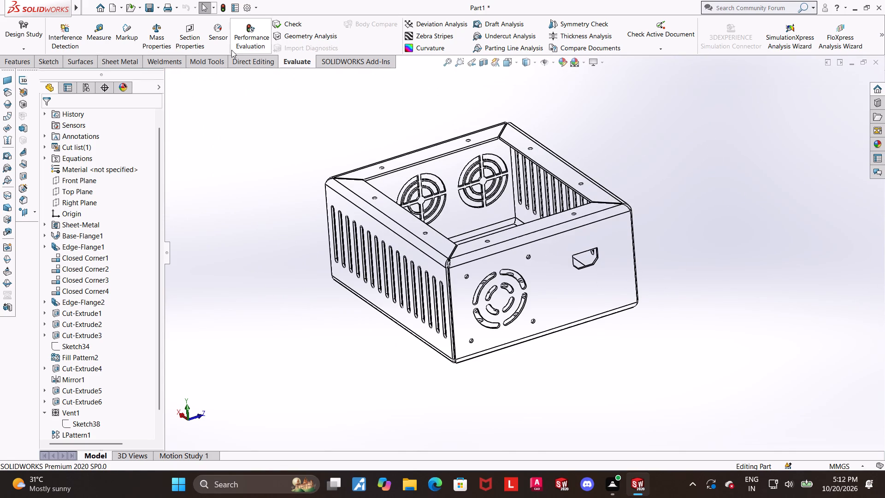
# Flatten the sheet metal box into its flat pattern.
pyautogui.click(137, 61)
pyautogui.click(481, 48)
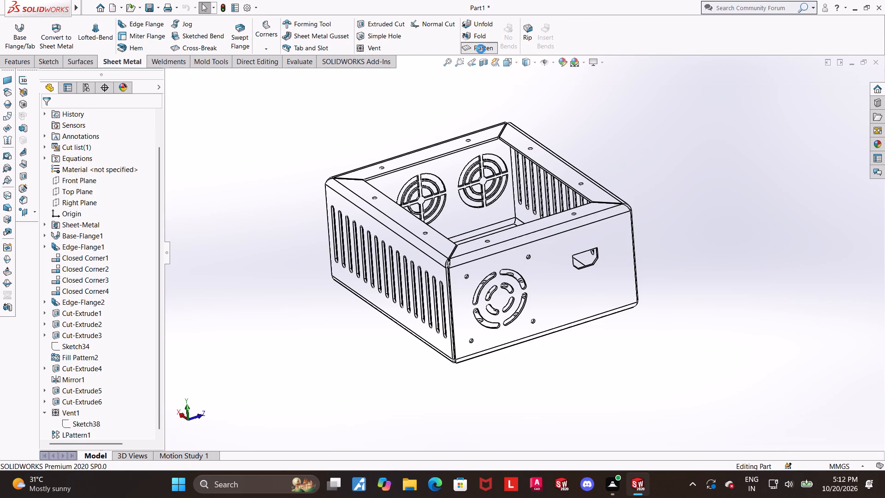
# View the flat pattern square-on from above, then examine its cutouts, bend lines and corners from an angle.
pyautogui.click(509, 62)
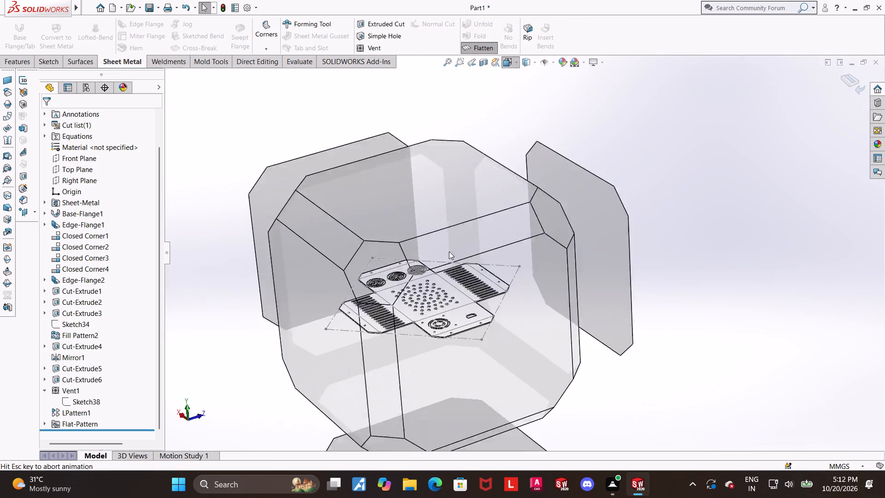
pyautogui.click(427, 235)
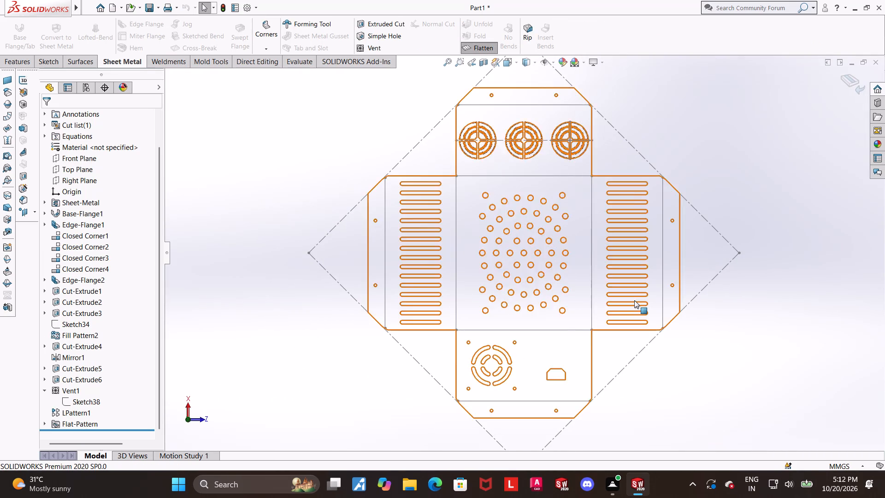
pyautogui.scroll(-1, 634, 300)
pyautogui.scroll(1, 634, 300)
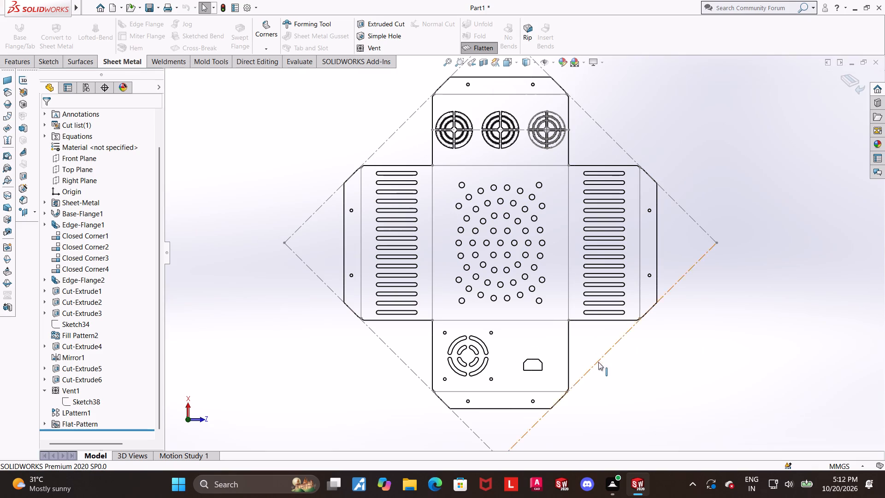
pyautogui.scroll(1, 606, 408)
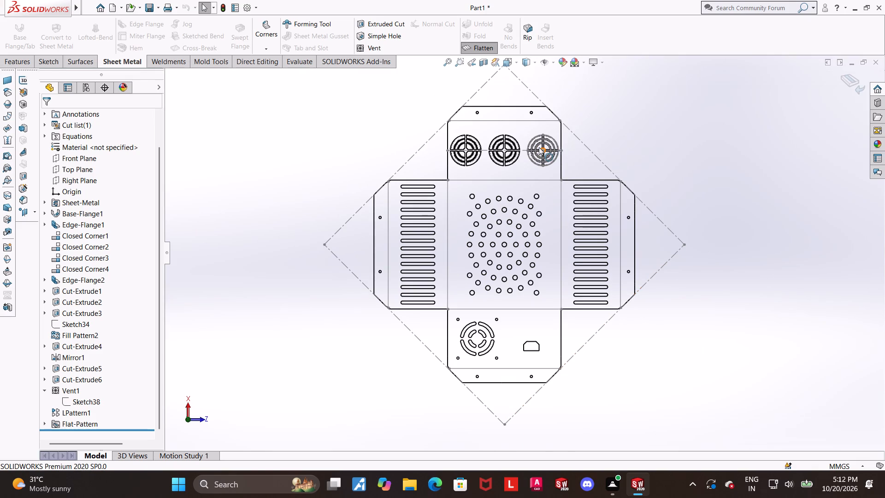
pyautogui.scroll(-3, 571, 134)
pyautogui.moveTo(574, 132); pyautogui.dragTo(502, 354, button='middle')
pyautogui.scroll(4, 590, 194)
pyautogui.moveTo(579, 123); pyautogui.dragTo(623, 279, button='middle')
pyautogui.scroll(3, 633, 202)
pyautogui.scroll(-2, 622, 159)
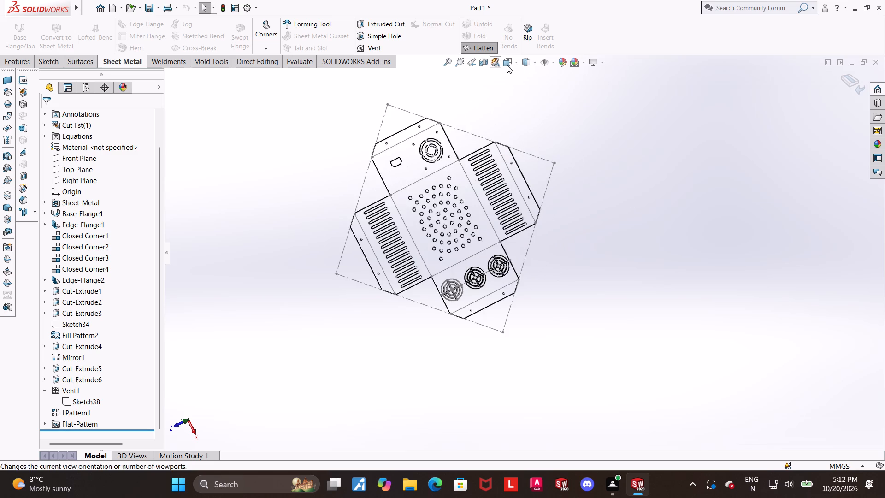
# View the flat pattern square-on from above with the slot ring wall uppermost and inspect the whole layout.
pyautogui.click(507, 65)
pyautogui.click(397, 295)
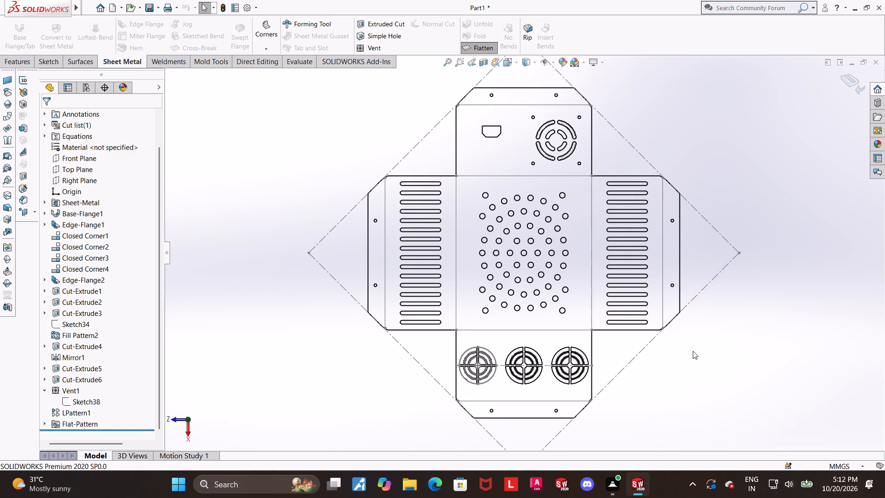
pyautogui.scroll(-1, 694, 351)
pyautogui.scroll(1, 694, 351)
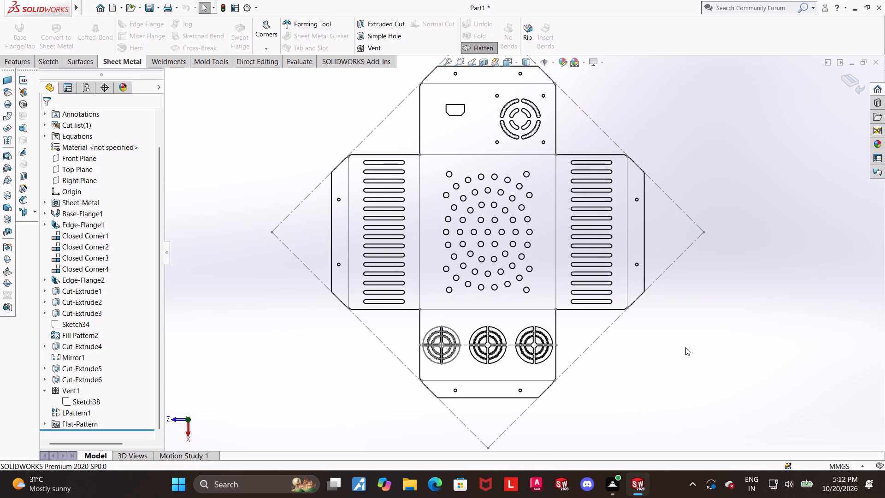
pyautogui.scroll(1, 685, 347)
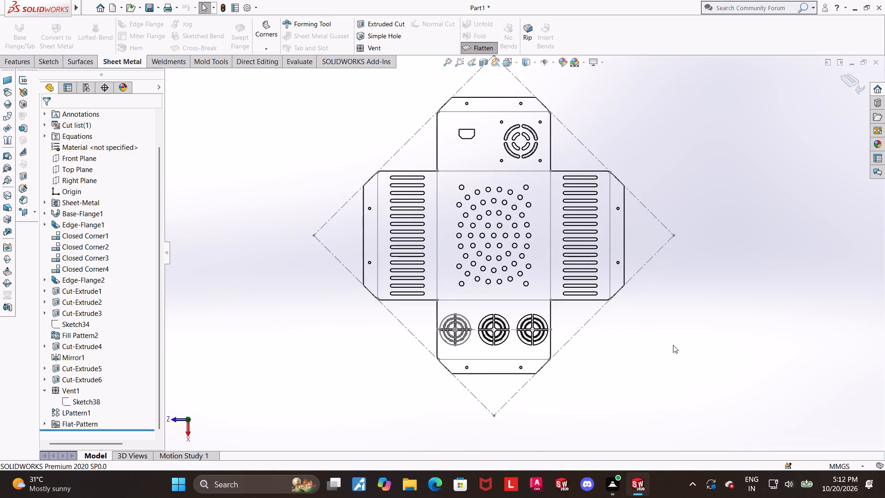
pyautogui.scroll(-1, 487, 245)
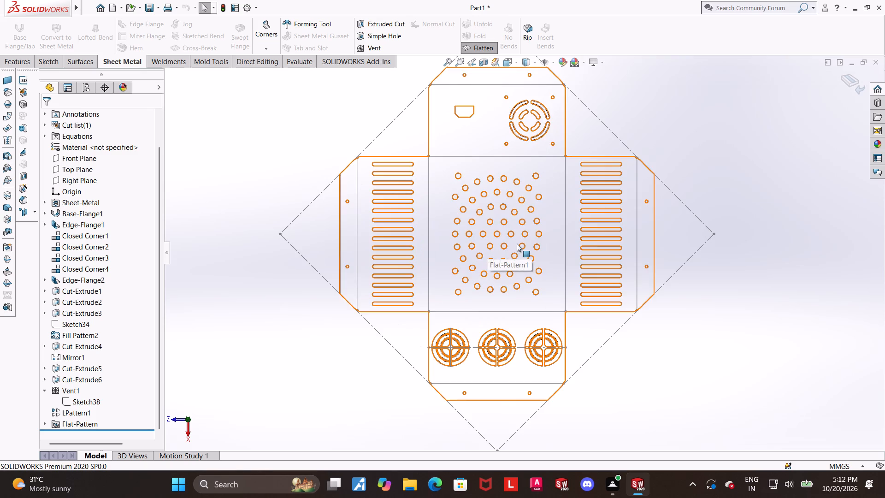
pyautogui.scroll(1, 627, 328)
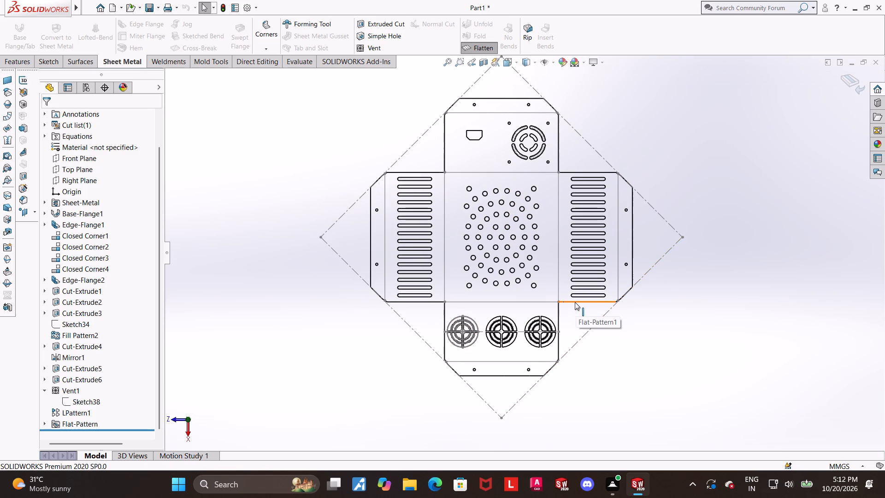
pyautogui.scroll(1, 575, 302)
pyautogui.scroll(-1, 575, 302)
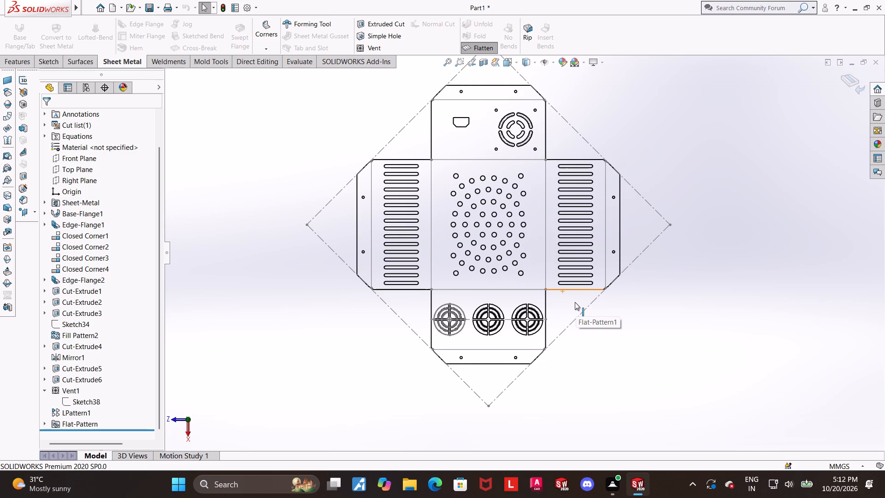
# Examine the flat pattern square-on, from the whole layout down to the three circular vents, side slots and base perforations.
pyautogui.scroll(1, 575, 302)
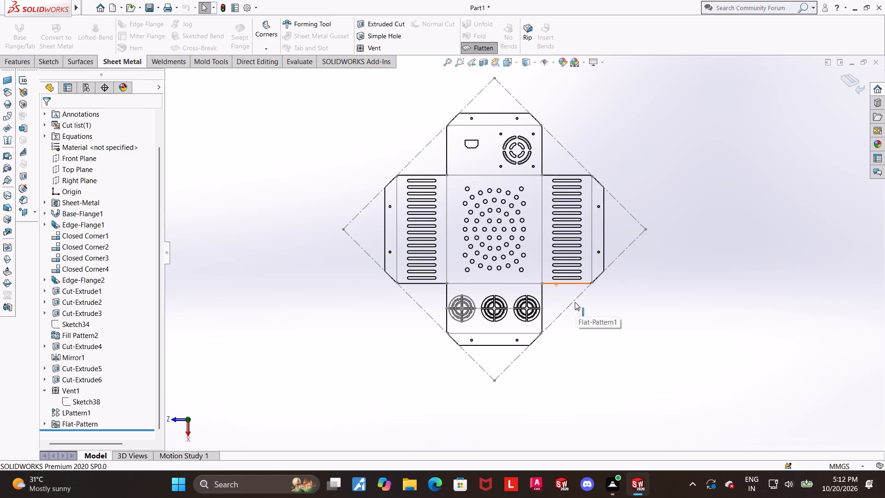
pyautogui.click(564, 349)
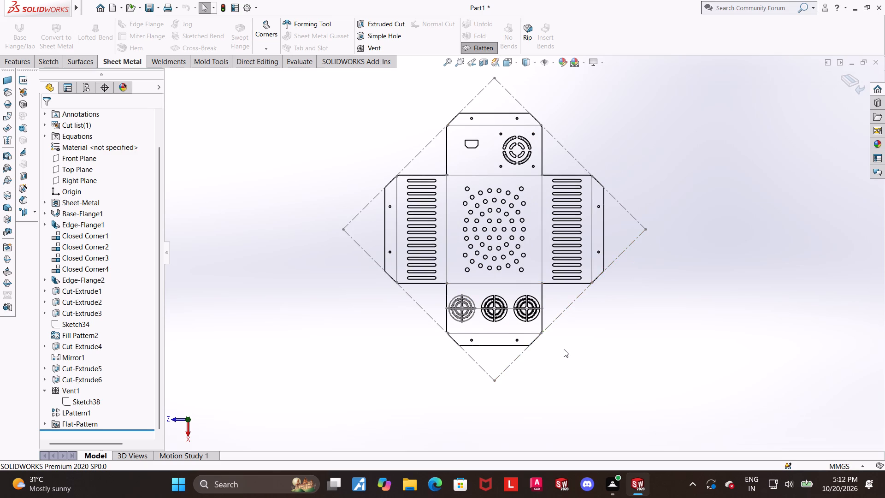
pyautogui.scroll(-7, 494, 306)
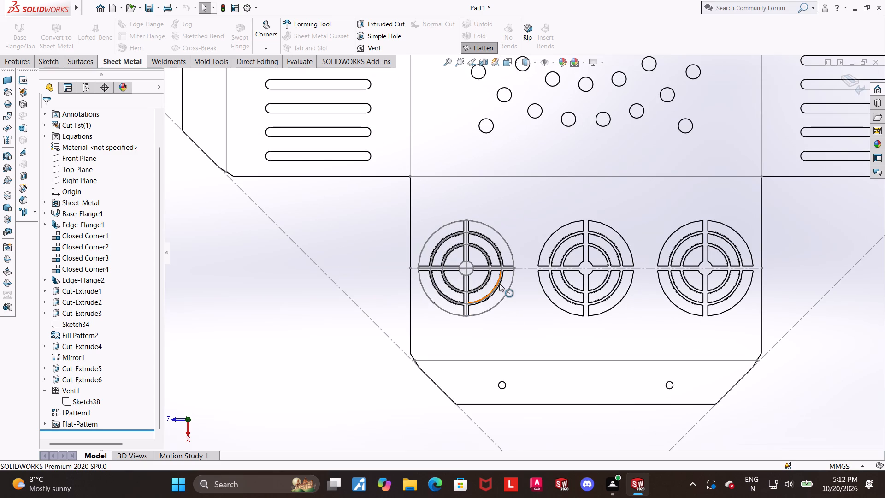
pyautogui.rightClick(76, 399)
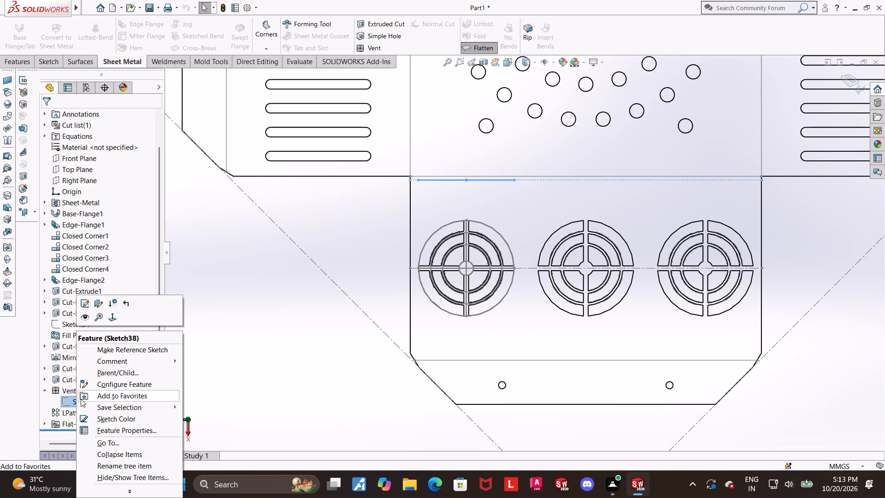
pyautogui.click(222, 381)
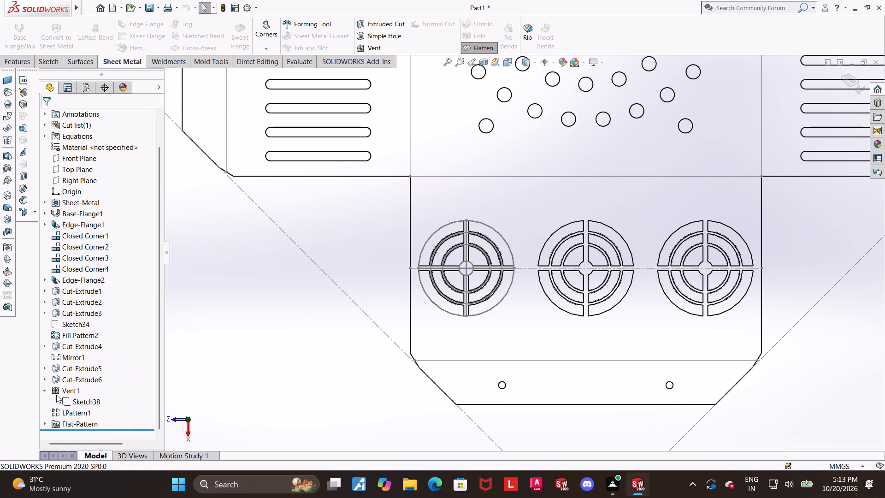
pyautogui.click(47, 390)
pyautogui.scroll(2, 385, 393)
pyautogui.scroll(3, 475, 385)
pyautogui.scroll(2, 636, 366)
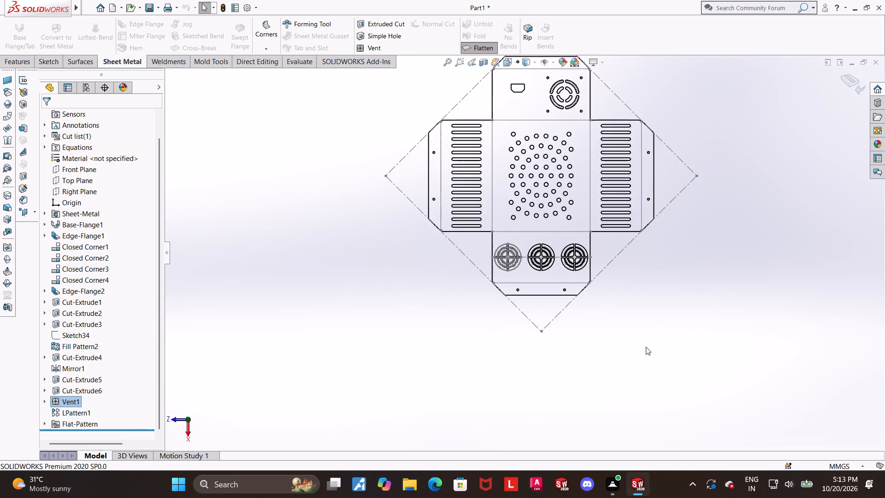
pyautogui.scroll(2, 629, 141)
pyautogui.scroll(-3, 555, 181)
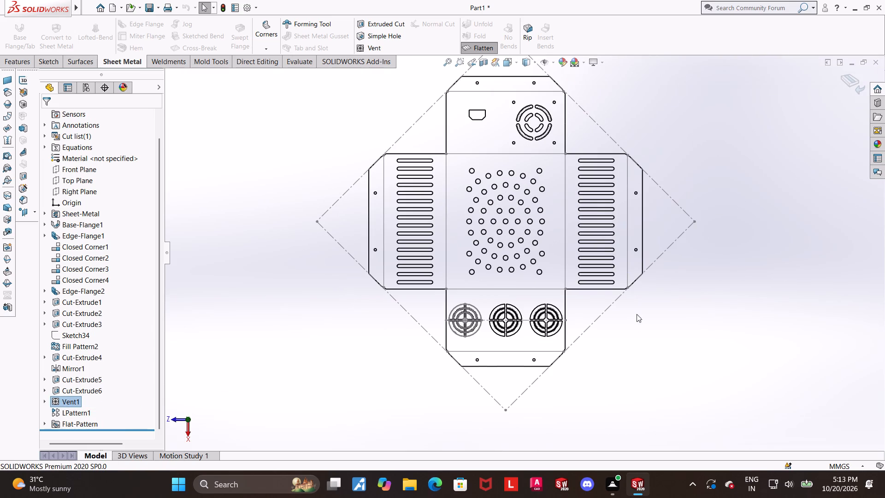
pyautogui.click(642, 336)
pyautogui.scroll(1, 634, 318)
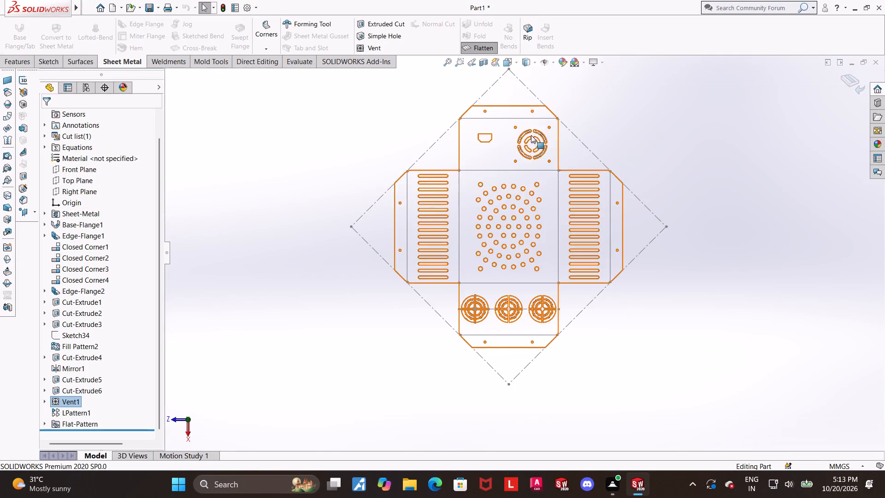
pyautogui.scroll(-1, 515, 241)
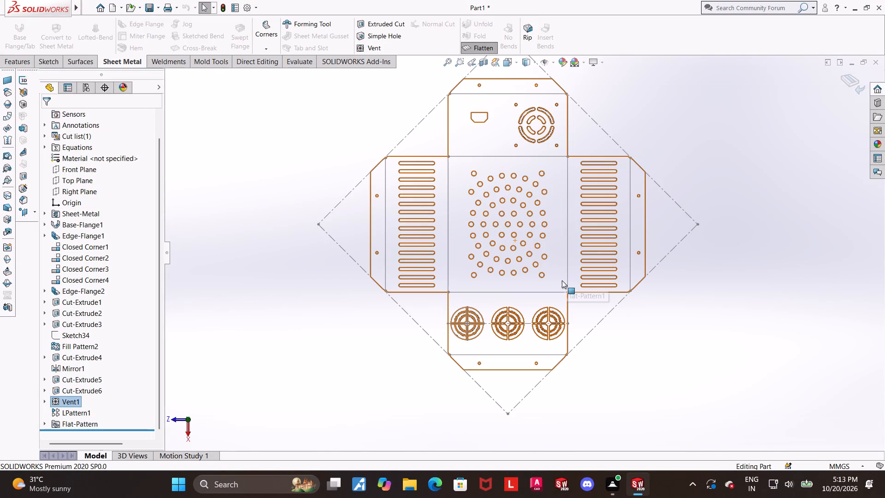
pyautogui.scroll(1, 560, 285)
pyautogui.scroll(-2, 521, 285)
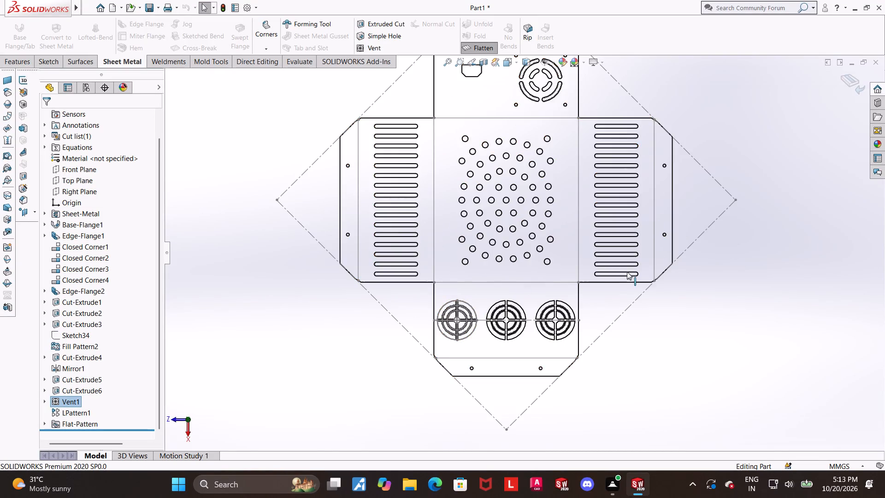
pyautogui.scroll(1, 629, 252)
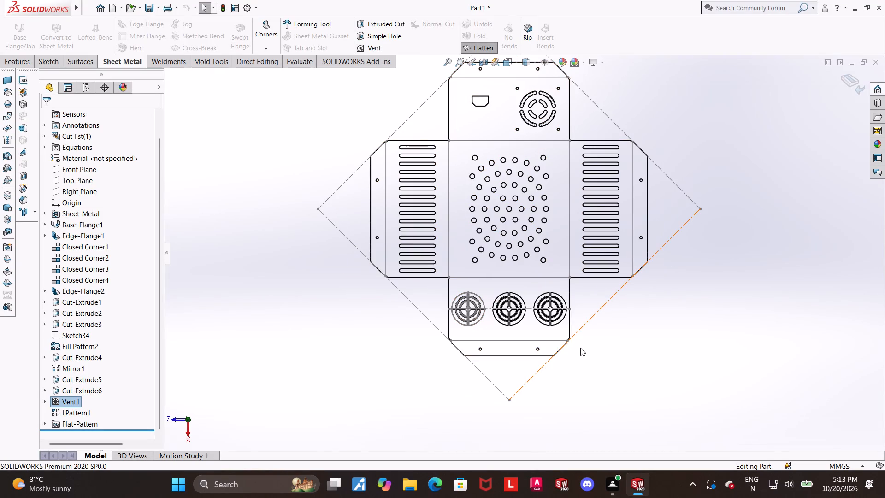
# Measure the distance between the two side edges of the flattened wall carrying the three circular vents.
pyautogui.scroll(-4, 572, 323)
pyautogui.click(294, 58)
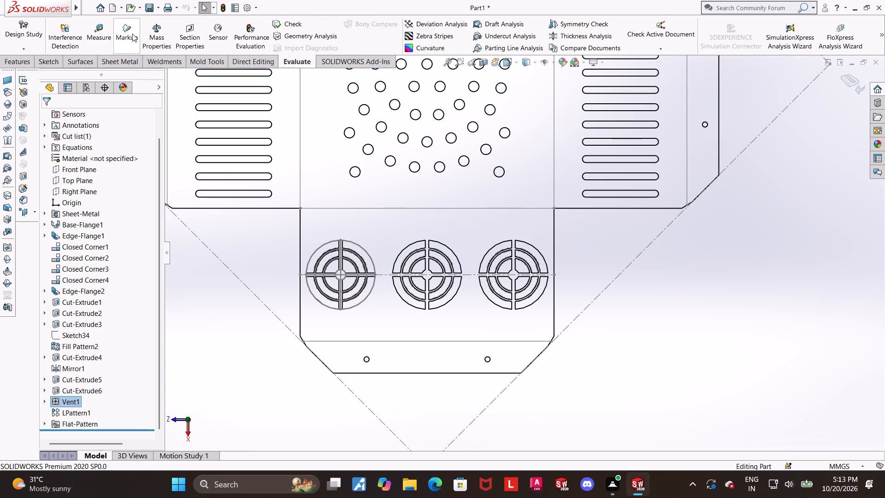
pyautogui.click(103, 29)
pyautogui.click(301, 293)
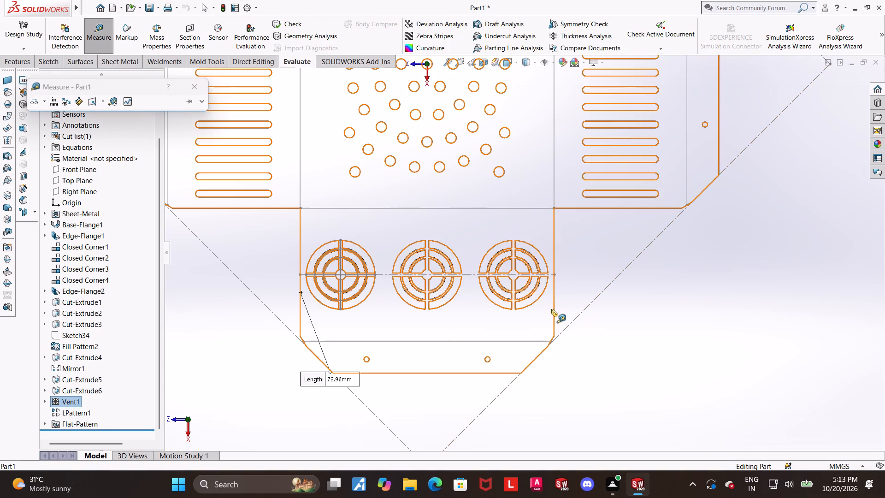
pyautogui.click(555, 309)
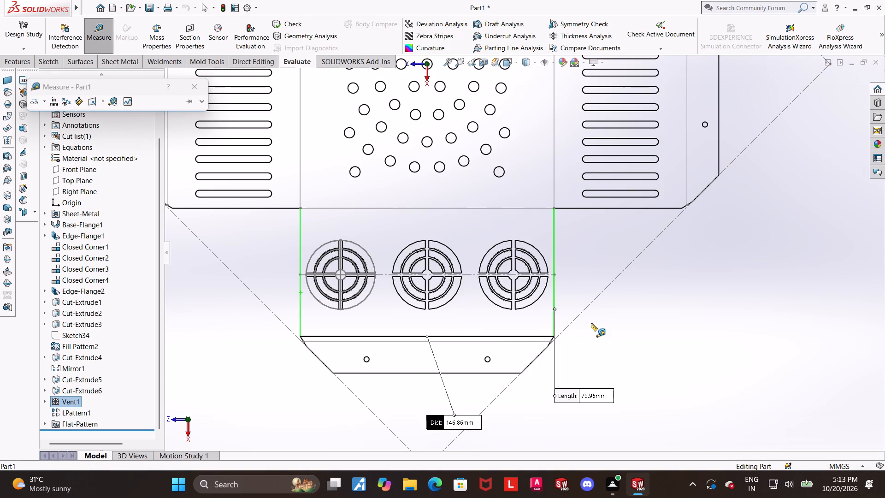
pyautogui.scroll(1, 591, 323)
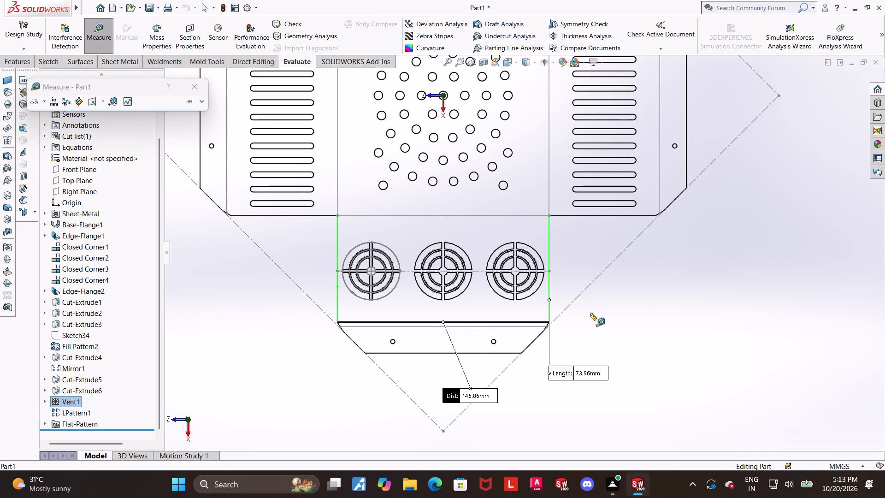
pyautogui.scroll(-1, 590, 313)
pyautogui.scroll(2, 590, 313)
pyautogui.press('Escape')
pyautogui.scroll(3, 695, 134)
pyautogui.scroll(-1, 632, 134)
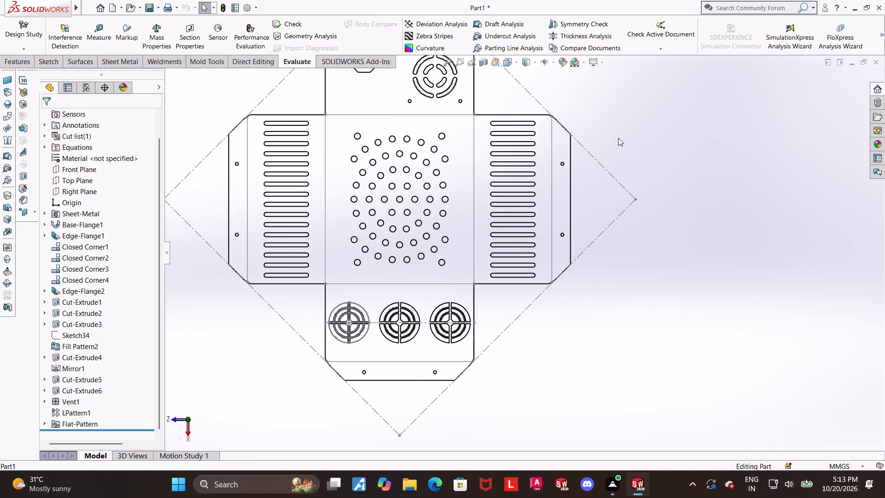
# Measure the distance between the two opposite end edges of a flattened slotted wall.
pyautogui.scroll(-1, 618, 138)
pyautogui.click(105, 35)
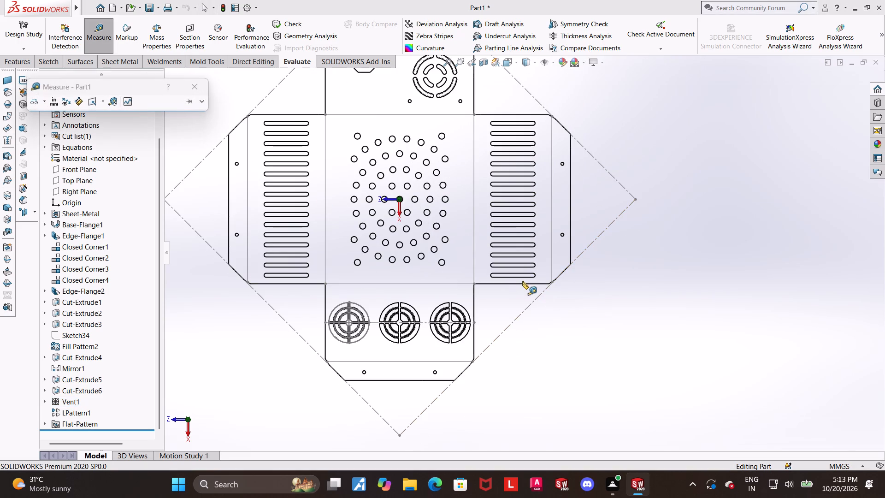
pyautogui.click(523, 283)
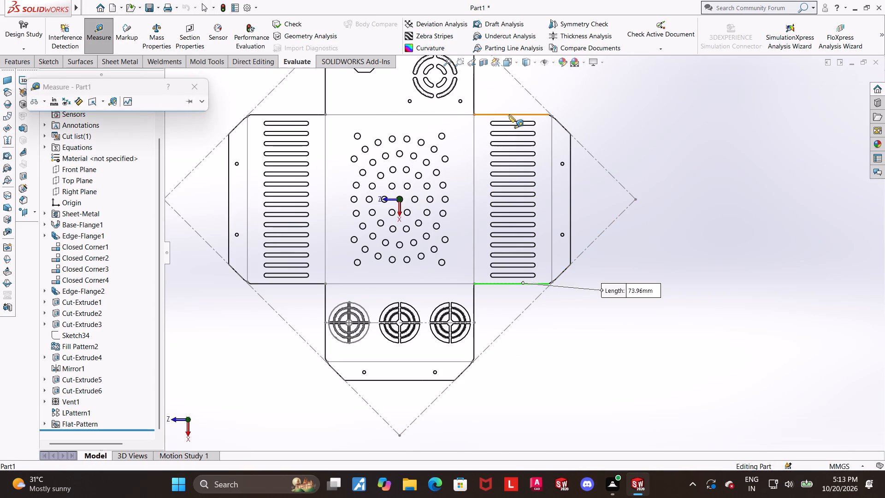
pyautogui.click(509, 114)
pyautogui.scroll(1, 644, 261)
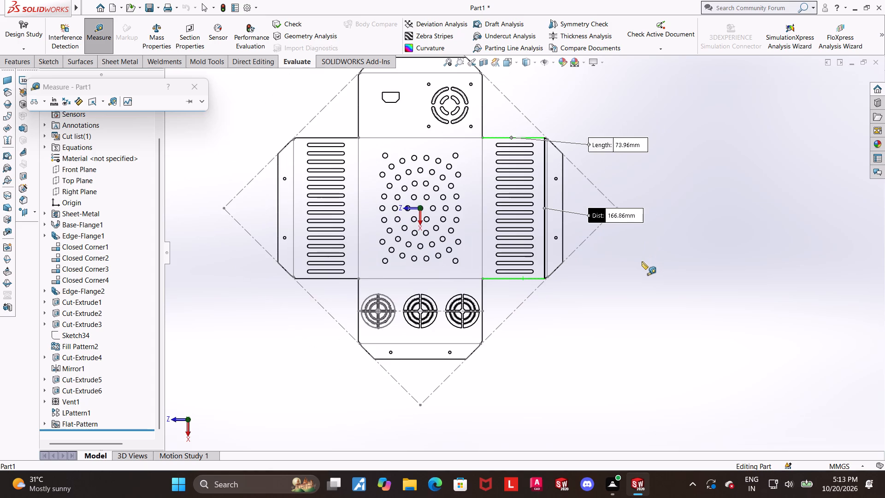
pyautogui.press('Escape')
pyautogui.scroll(1, 642, 261)
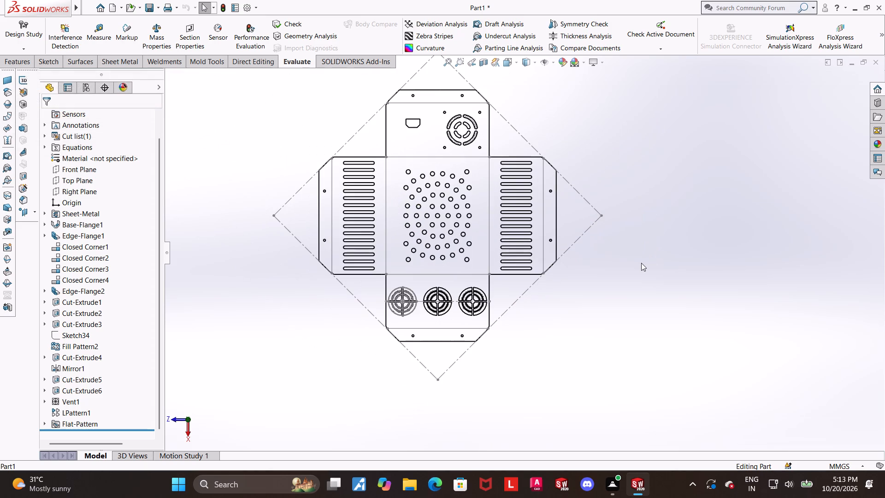
# Measure the distance between the same slotted wall's two end edges once more.
pyautogui.scroll(-1, 641, 263)
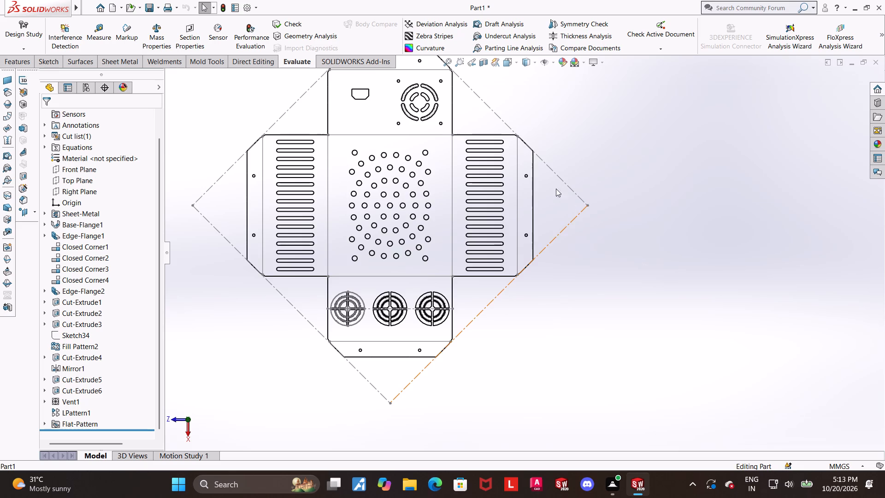
pyautogui.scroll(-2, 522, 146)
pyautogui.click(106, 30)
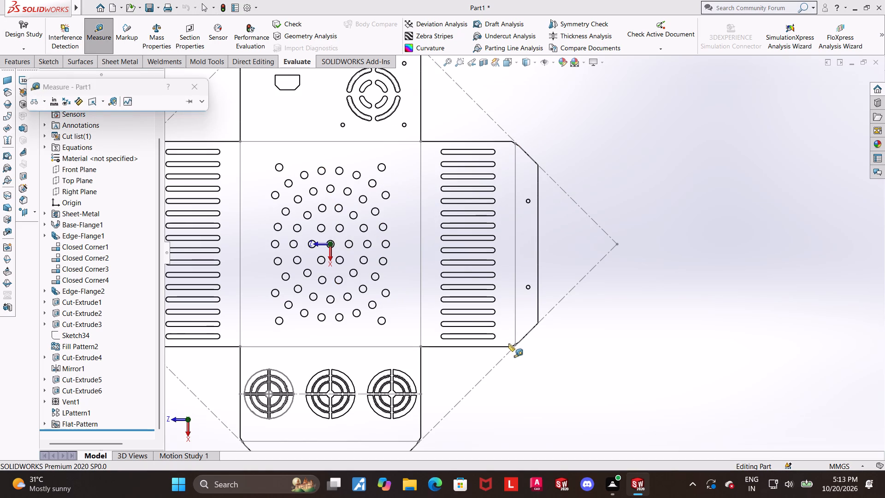
pyautogui.click(498, 345)
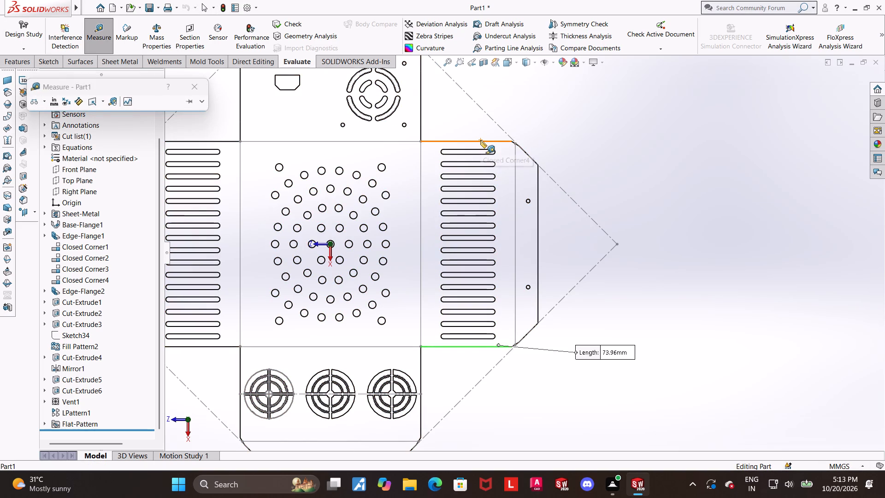
pyautogui.click(480, 140)
pyautogui.scroll(3, 548, 311)
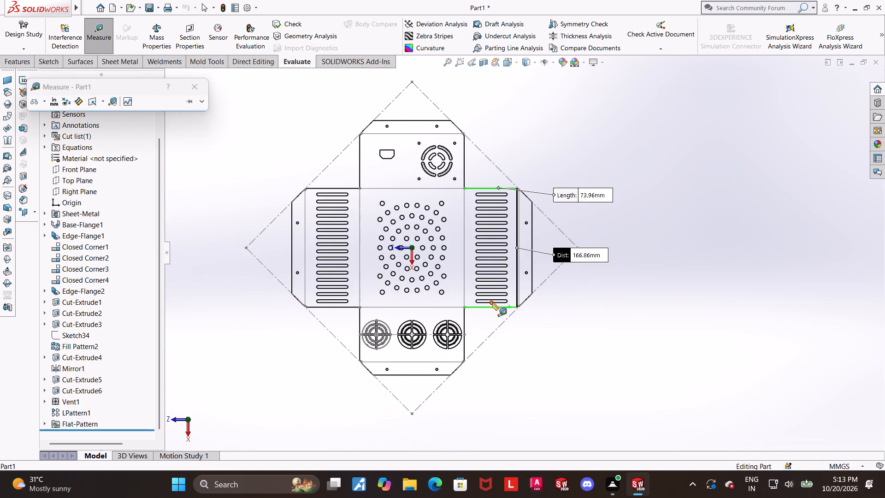
pyautogui.press('Escape')
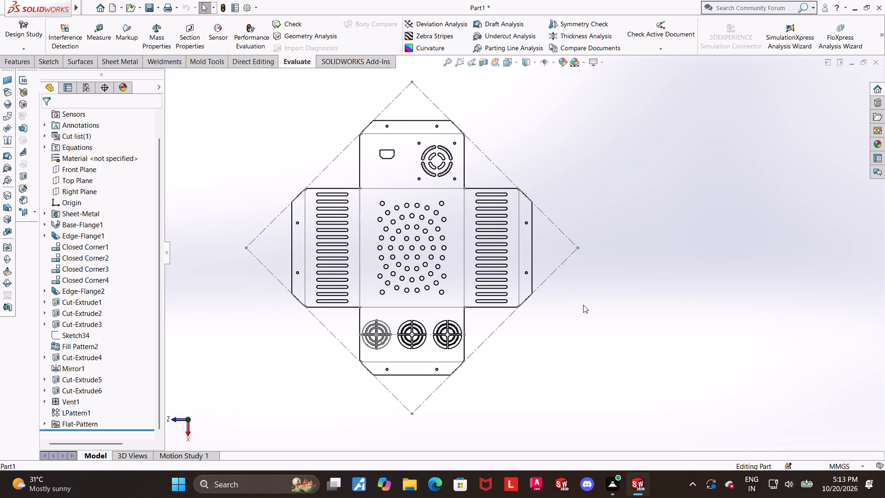
# Turn off the flattened state to fold the sheet metal back into the box.
pyautogui.scroll(1, 583, 305)
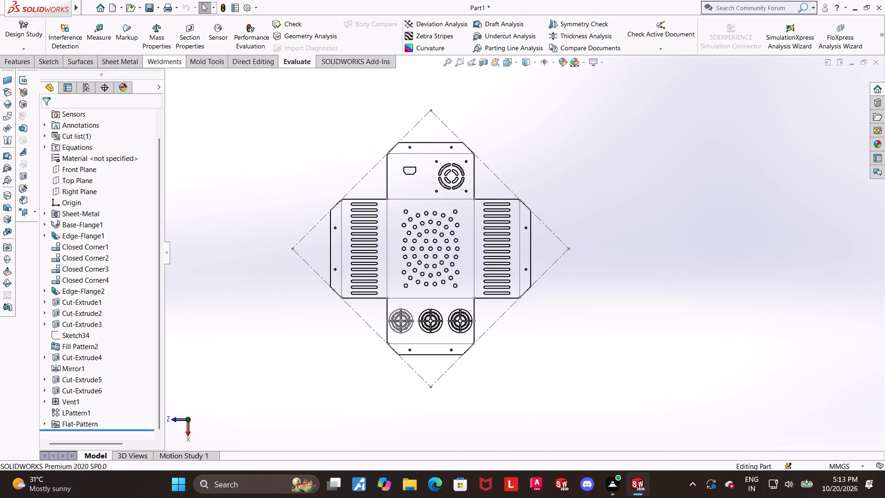
pyautogui.click(119, 61)
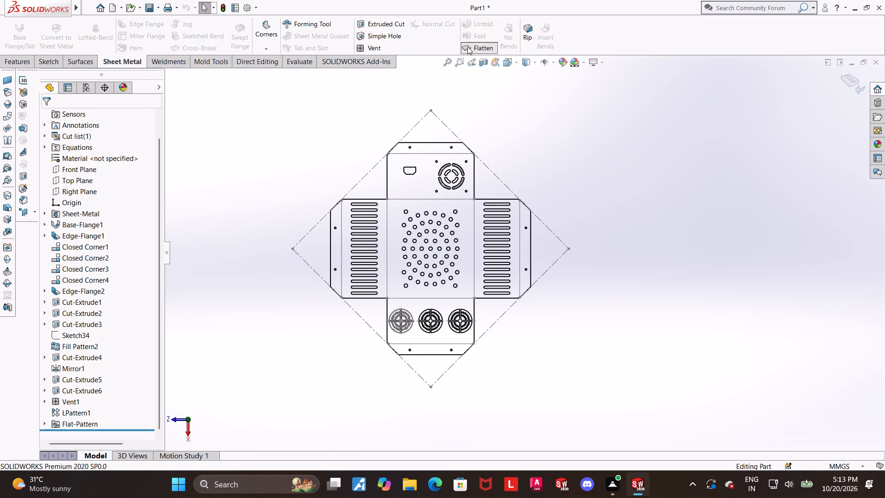
pyautogui.click(467, 47)
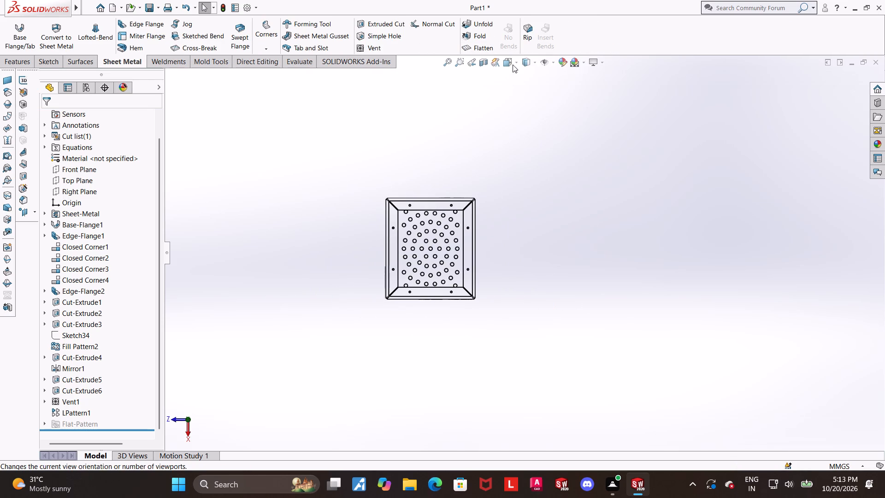
# Set the model's display style to Shaded With Edges.
pyautogui.click(525, 64)
pyautogui.click(525, 77)
# Examine the folded box's vent wall, slotted walls and slot ring wall with its connector cutout from several directions.
pyautogui.click(509, 62)
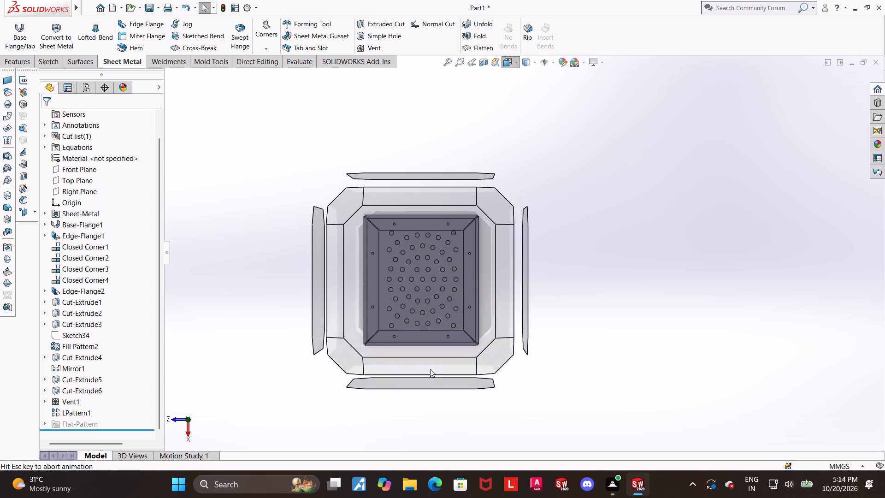
pyautogui.moveTo(472, 376); pyautogui.dragTo(503, 213, button='middle')
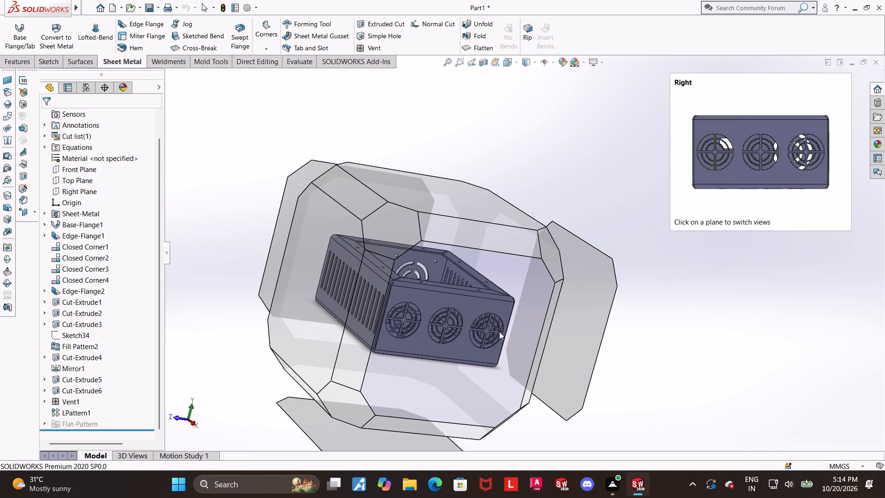
pyautogui.moveTo(498, 330); pyautogui.dragTo(348, 293, button='middle')
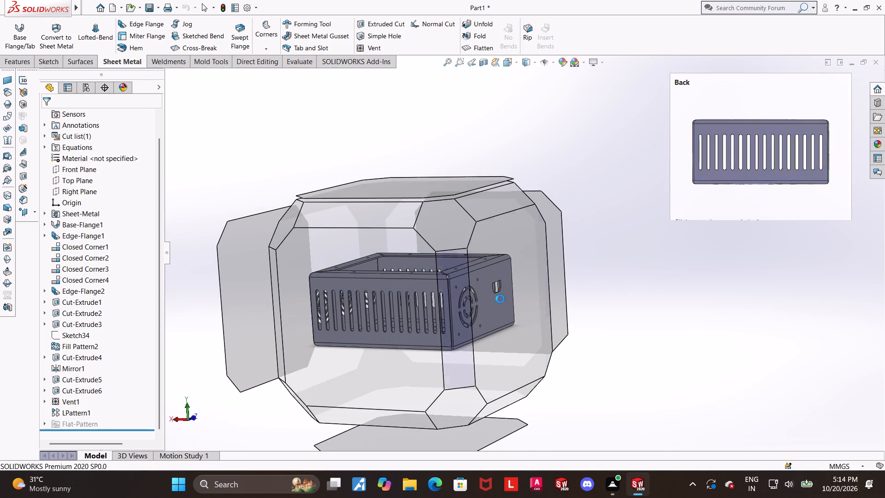
pyautogui.click(507, 298)
pyautogui.scroll(4, 574, 331)
pyautogui.moveTo(567, 313); pyautogui.dragTo(637, 357, button='middle')
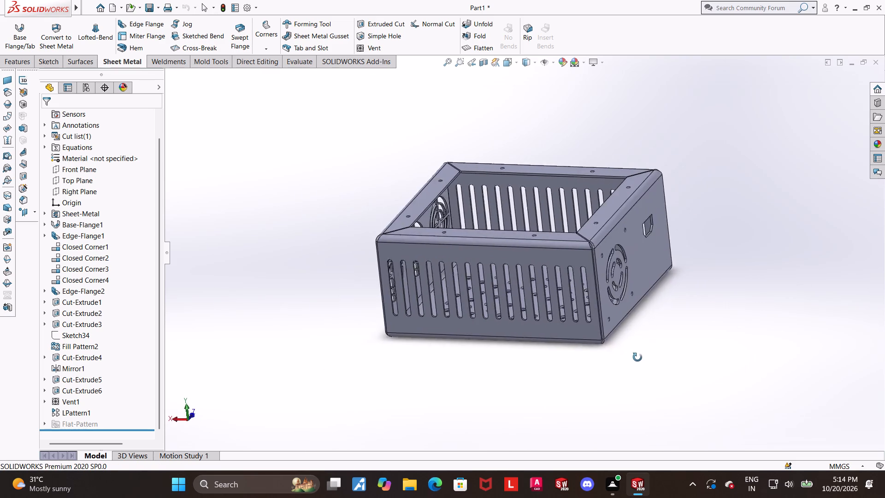
pyautogui.moveTo(637, 357); pyautogui.dragTo(504, 400, button='middle')
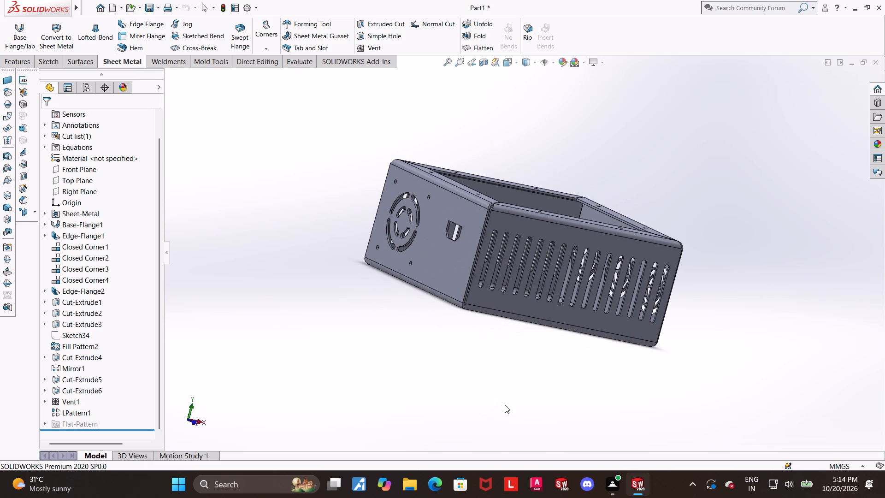
# Show the whole folded box in isometric view.
pyautogui.hotkey('ctrl', '7')
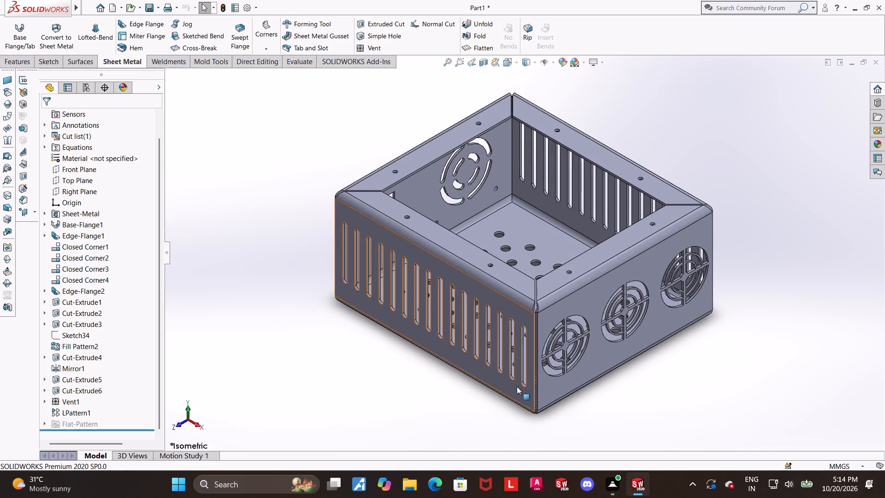
pyautogui.scroll(2, 517, 386)
pyautogui.click(745, 312)
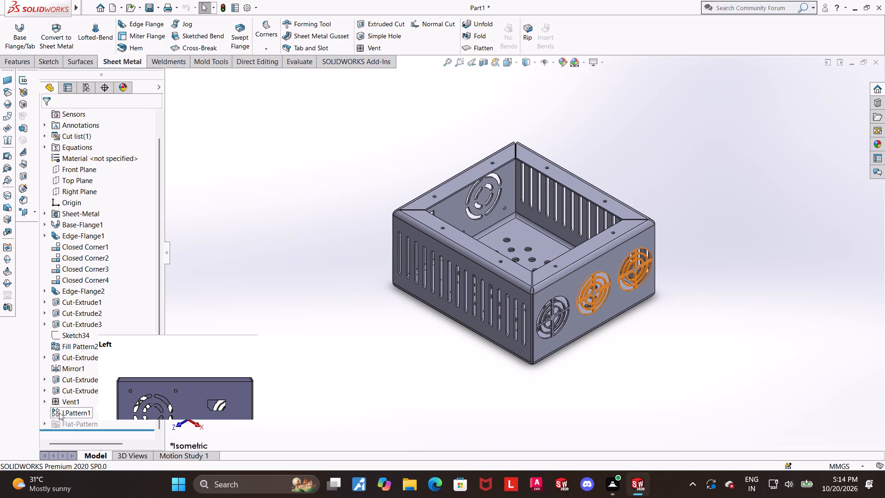
# Delete the linear pattern that repeats the vent along the side wall.
pyautogui.rightClick(59, 412)
pyautogui.click(89, 347)
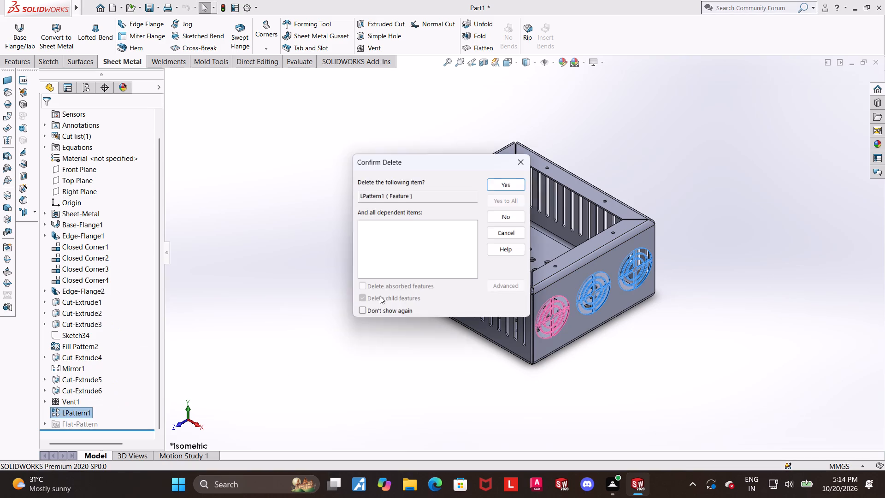
pyautogui.click(498, 176)
pyautogui.click(330, 354)
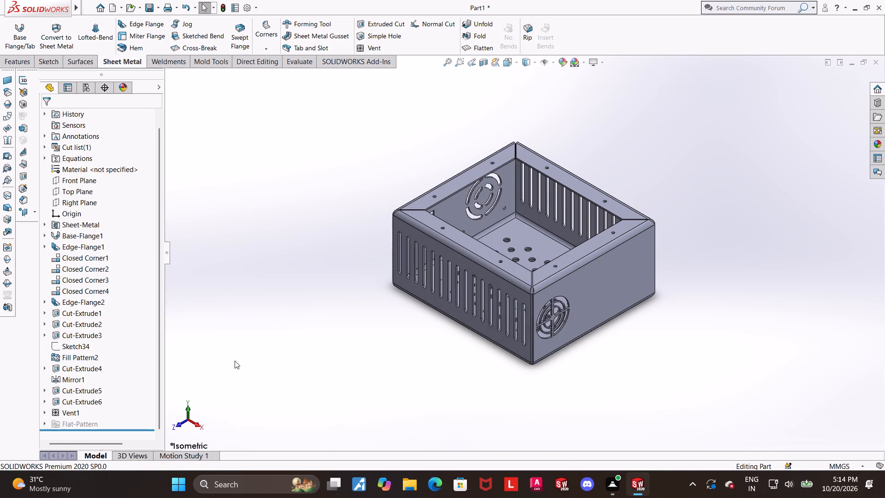
# Delete the remaining vent feature from the side wall, keeping its sketch.
pyautogui.rightClick(53, 409)
pyautogui.click(82, 350)
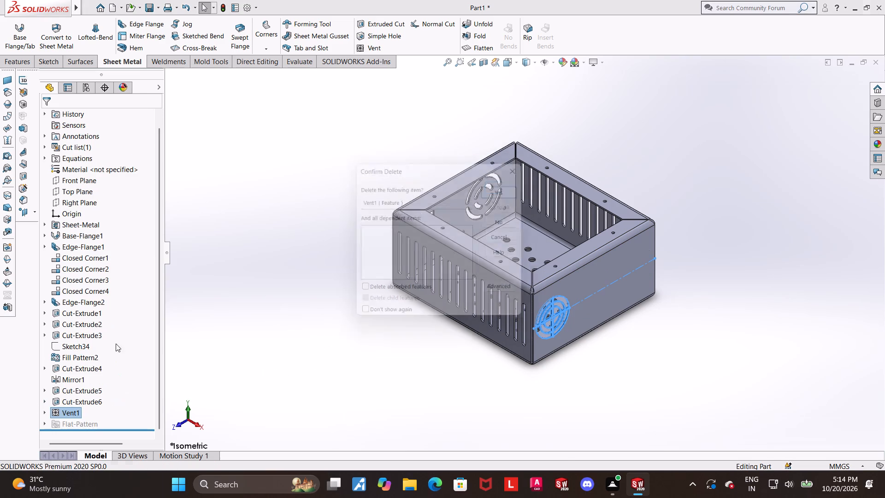
pyautogui.click(517, 181)
pyautogui.click(299, 335)
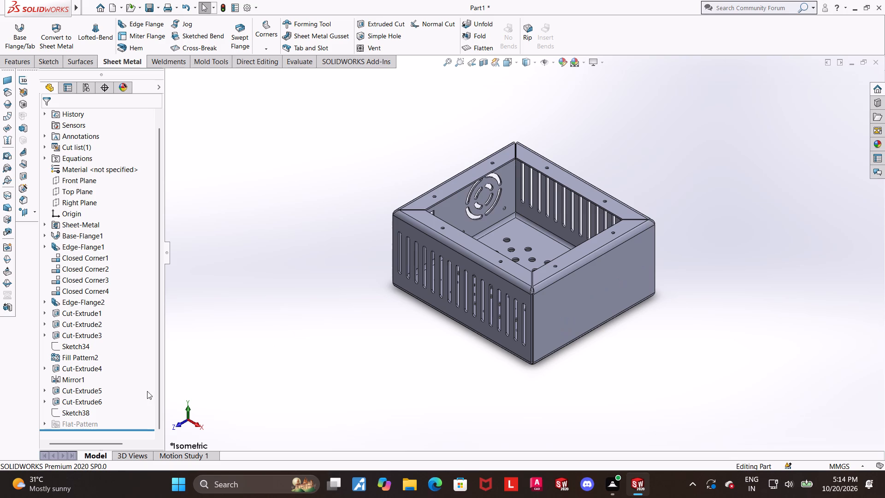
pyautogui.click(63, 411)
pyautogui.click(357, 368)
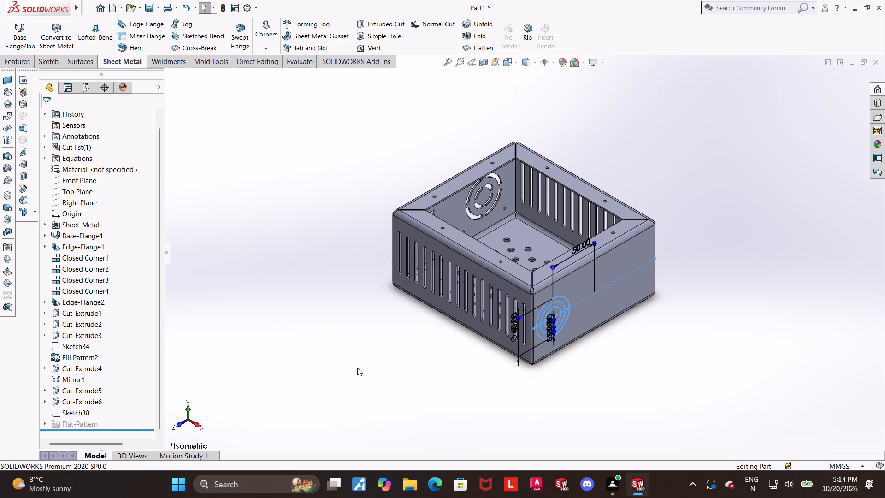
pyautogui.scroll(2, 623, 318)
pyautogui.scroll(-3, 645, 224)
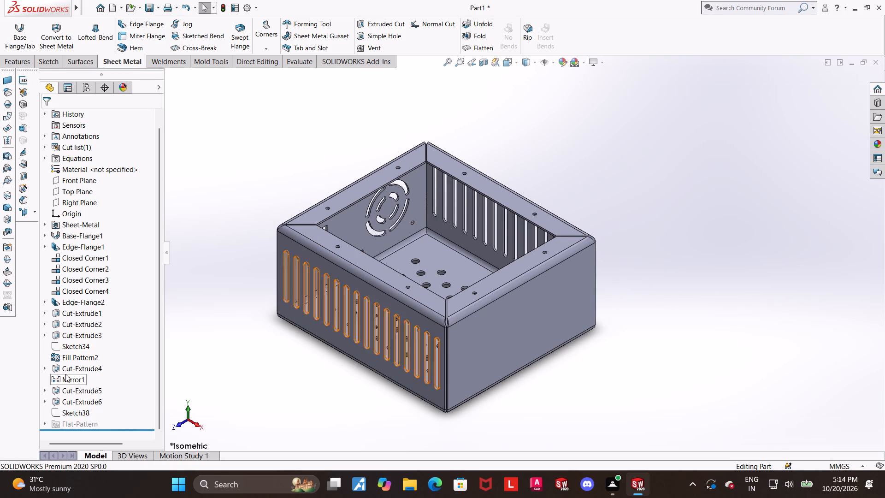
# Change the sketch plane of Sketch36, the connector and mounting-hole sketch, to the plain outer wall face opposite the slot rings, ignoring rebuild errors.
pyautogui.click(48, 391)
pyautogui.click(70, 398)
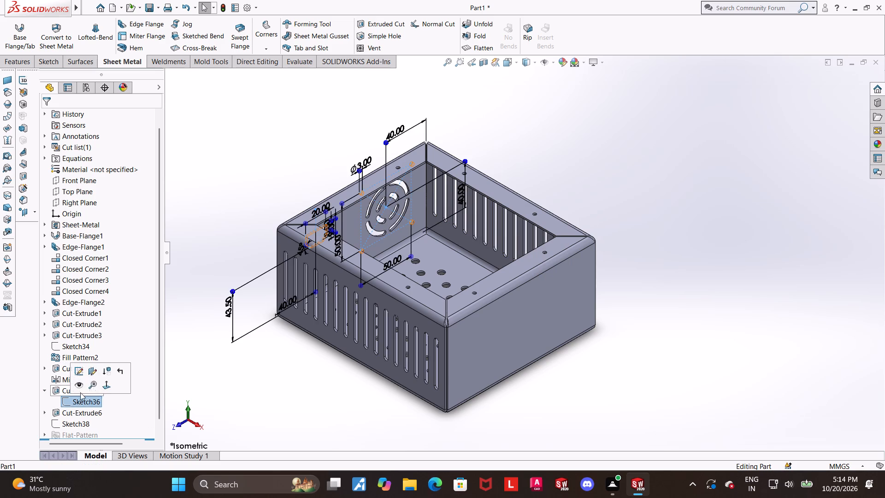
pyautogui.click(90, 372)
pyautogui.rightClick(90, 147)
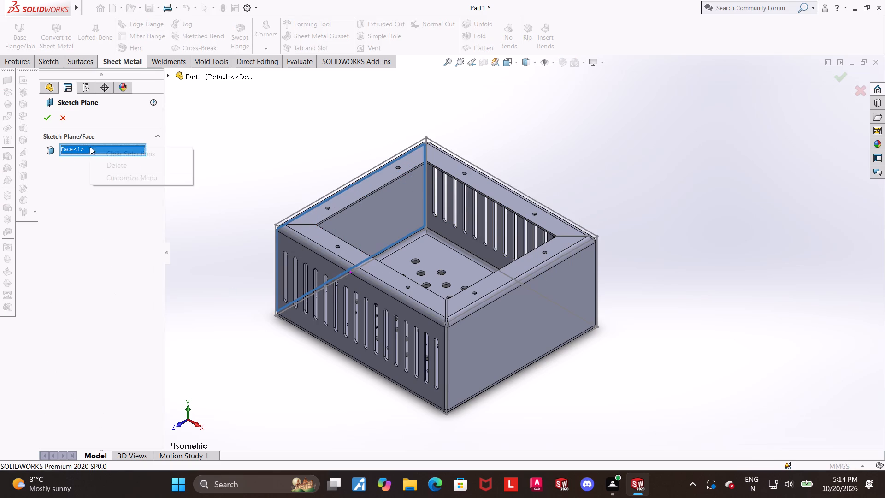
pyautogui.click(109, 166)
pyautogui.click(513, 331)
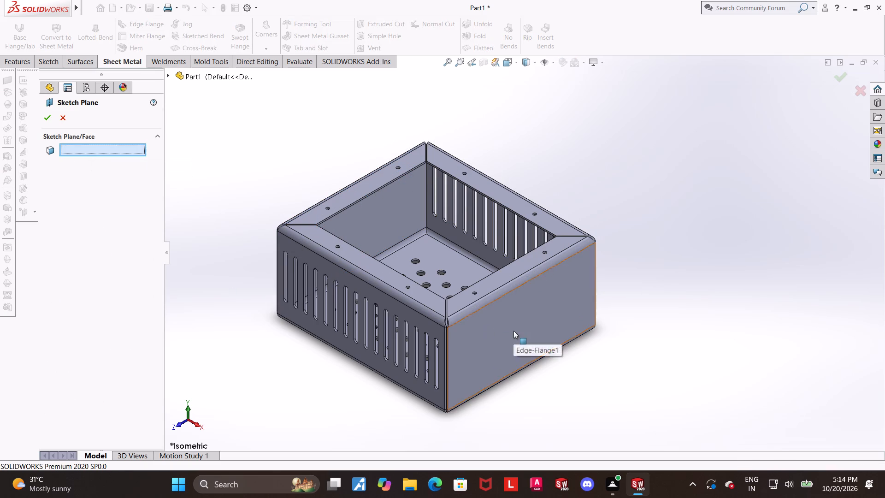
pyautogui.click(52, 113)
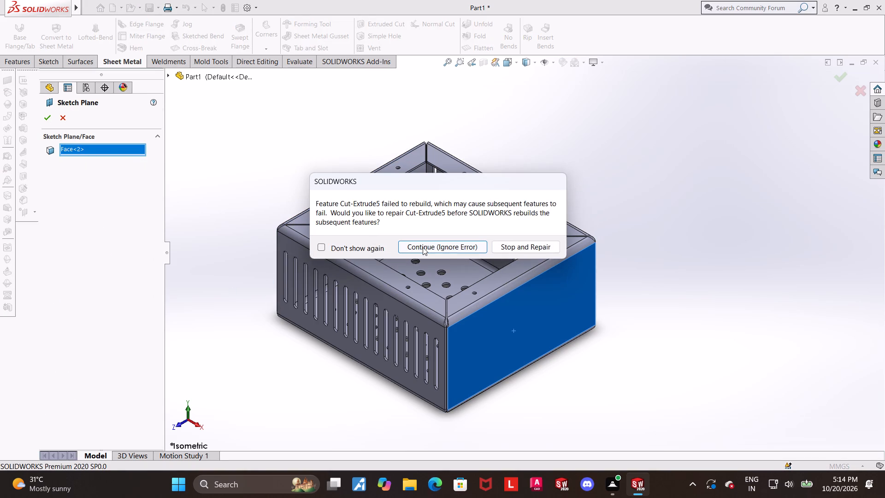
pyautogui.click(423, 247)
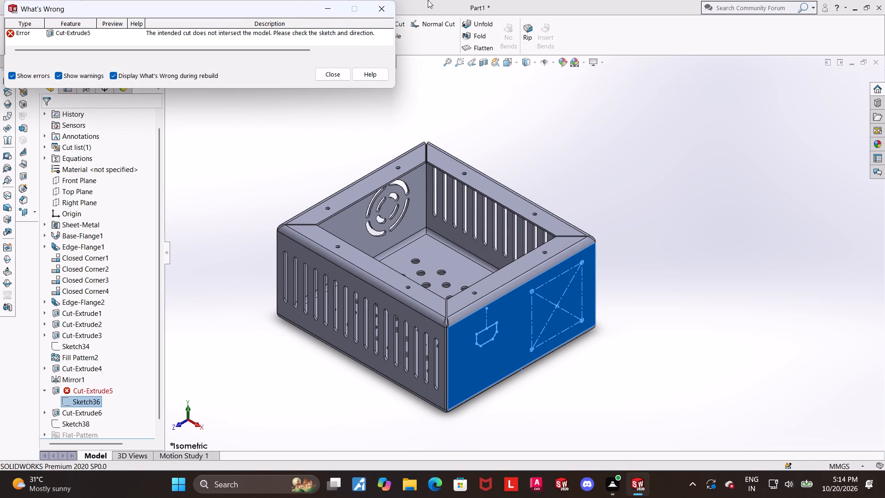
pyautogui.click(376, 12)
pyautogui.click(259, 224)
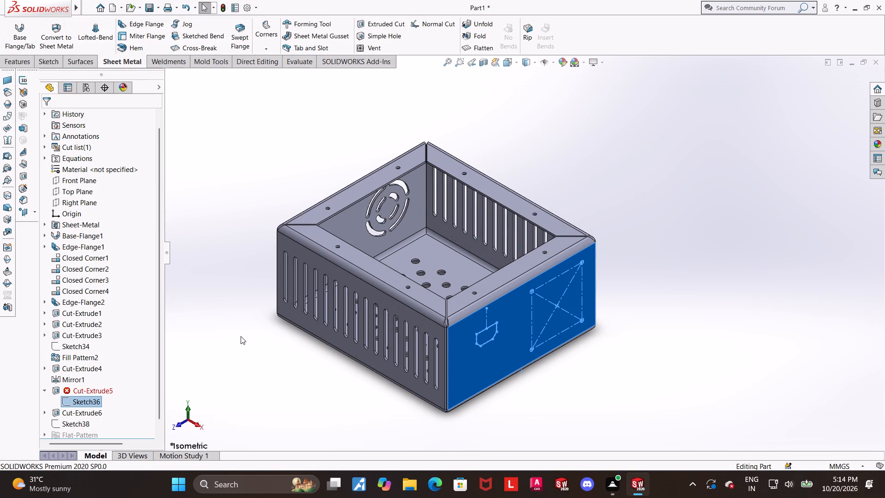
pyautogui.scroll(1, 239, 341)
pyautogui.click(293, 368)
# Delete the Cut-Extrude5 feature while keeping its connector and mounting-hole sketch.
pyautogui.click(81, 402)
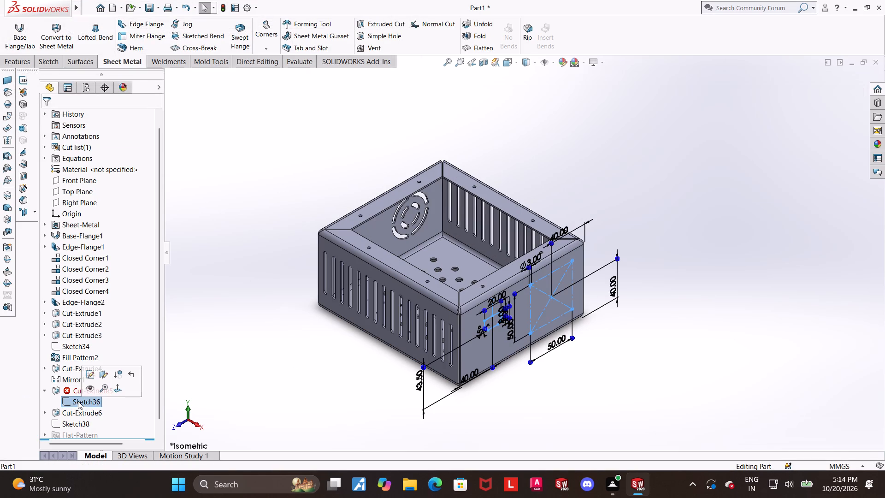
pyautogui.rightClick(61, 392)
pyautogui.click(84, 354)
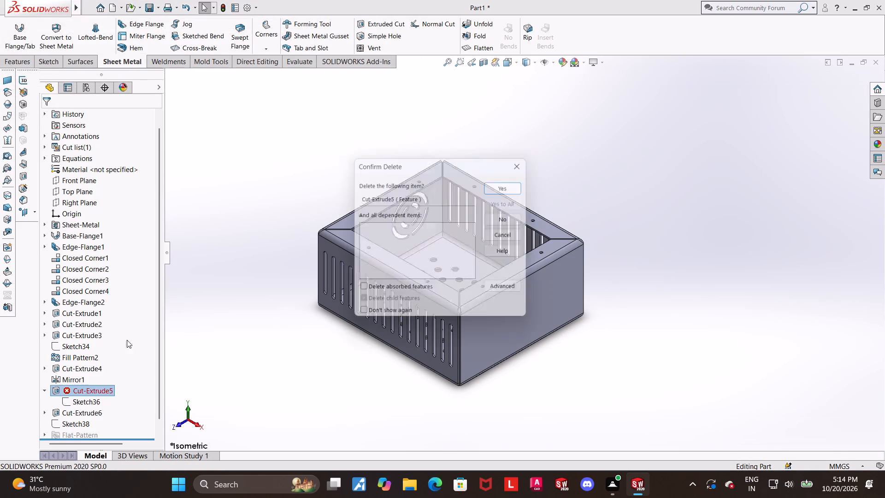
pyautogui.click(515, 177)
pyautogui.click(312, 313)
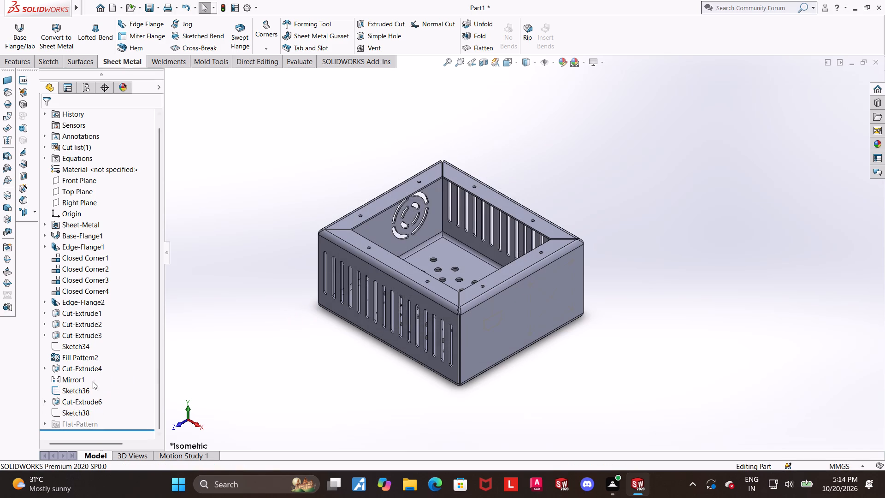
# Open Sketch36, the connector and mounting-hole sketch on the plain wall, for editing in the Right view.
pyautogui.click(63, 387)
pyautogui.moveTo(353, 356); pyautogui.dragTo(322, 316, button='middle')
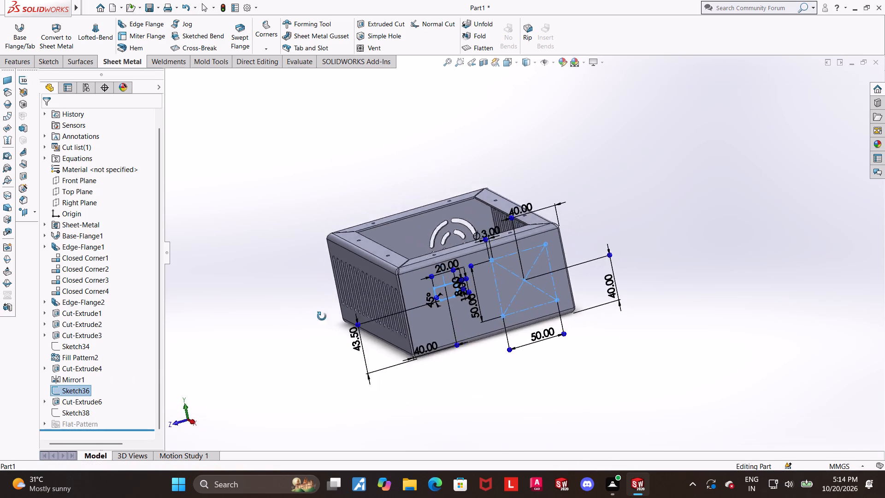
pyautogui.moveTo(322, 316); pyautogui.dragTo(307, 333, button='middle')
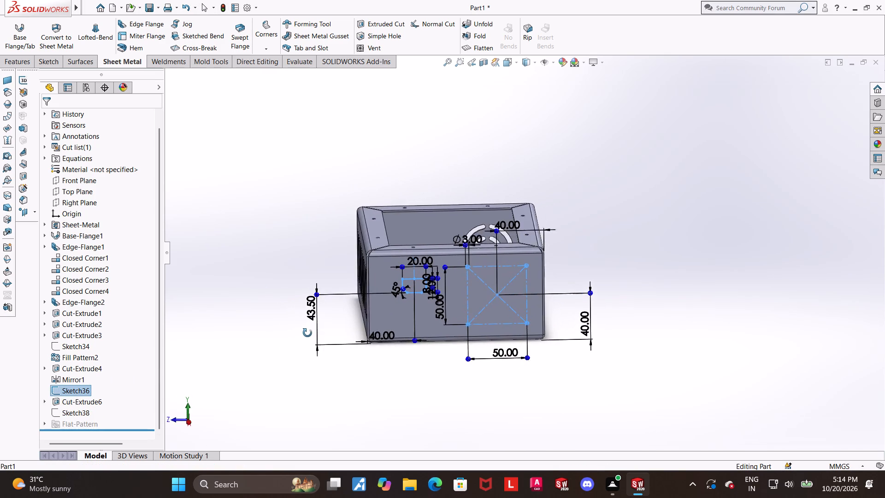
pyautogui.moveTo(307, 333); pyautogui.dragTo(308, 366, button='middle')
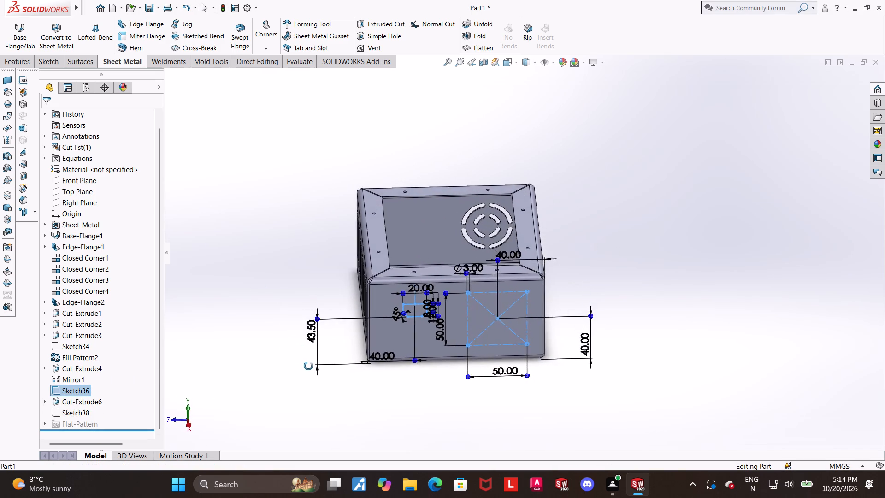
pyautogui.moveTo(308, 366); pyautogui.dragTo(355, 350, button='middle')
pyautogui.click(508, 66)
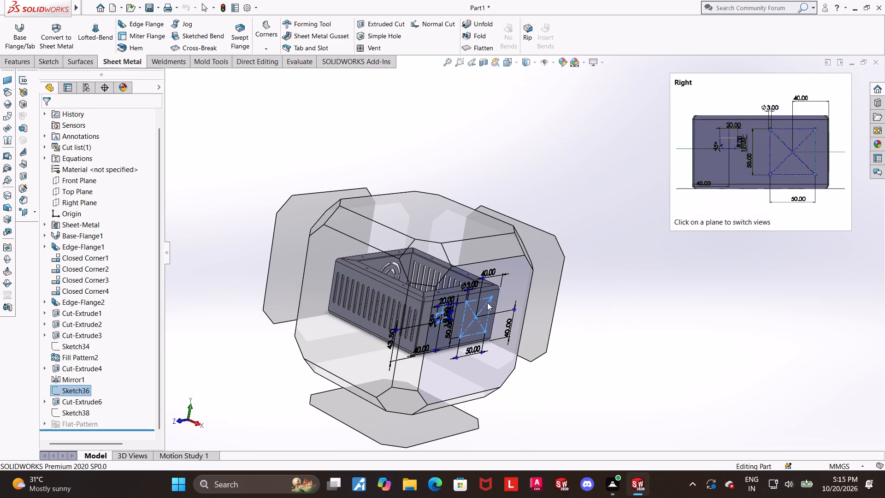
pyautogui.click(487, 302)
pyautogui.scroll(1, 615, 321)
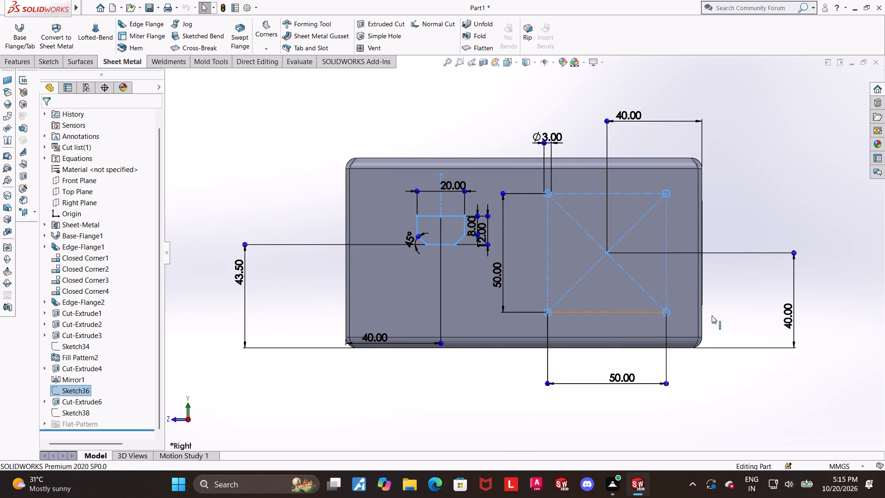
pyautogui.click(65, 389)
pyautogui.click(74, 363)
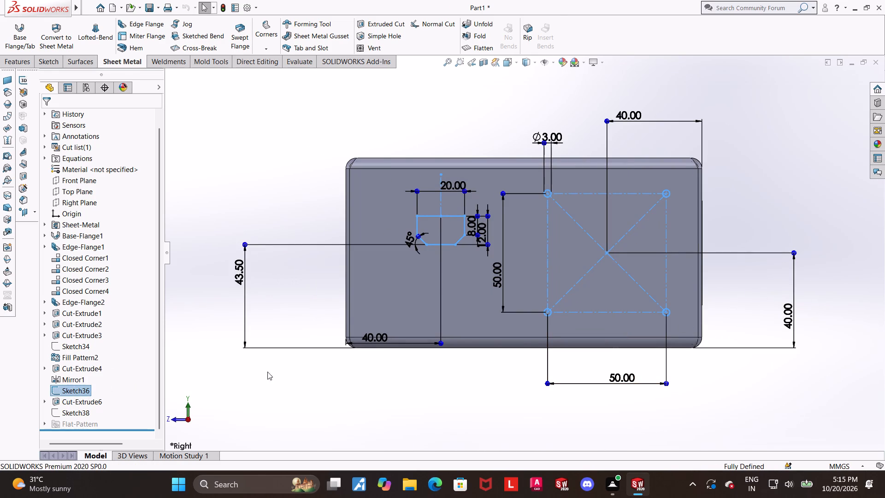
pyautogui.click(444, 366)
pyautogui.scroll(-1, 701, 300)
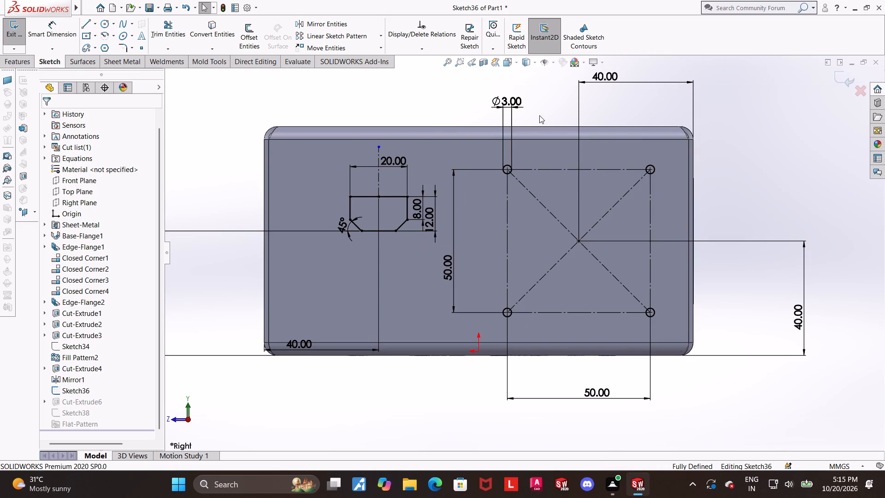
pyautogui.scroll(1, 350, 335)
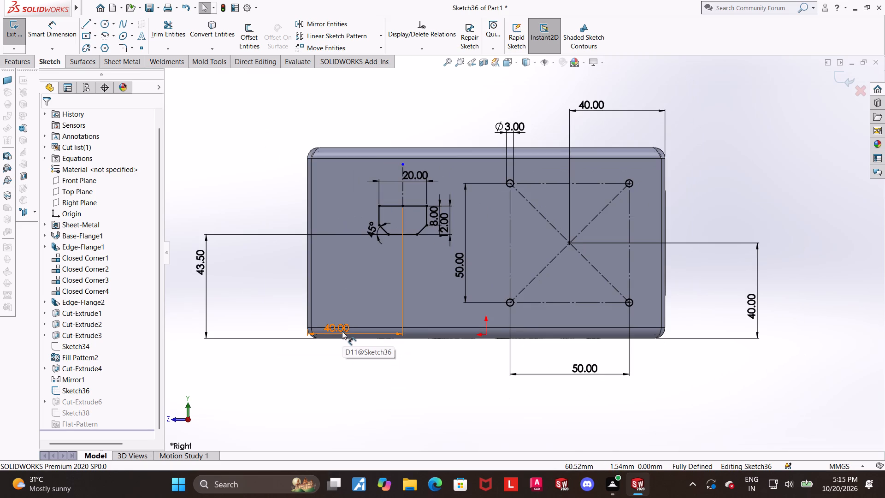
# Move the connector profile's 43.50 mm height dimension to the opposite side of the wall.
pyautogui.click(340, 373)
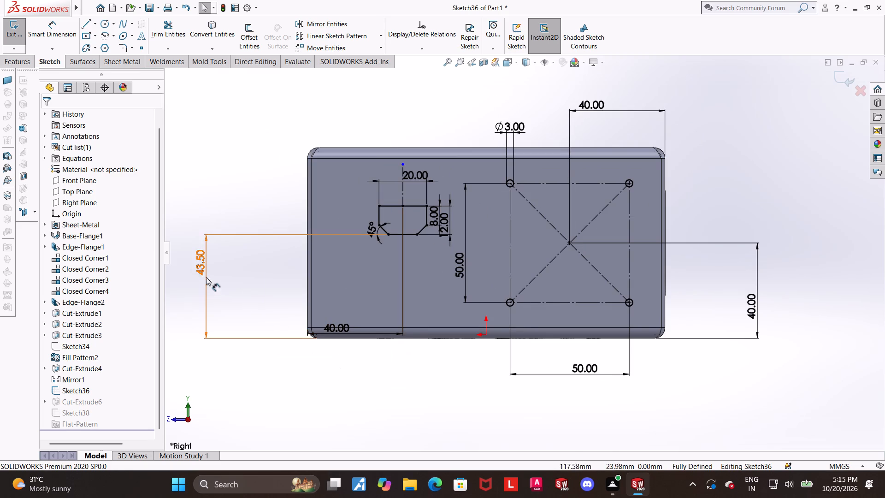
pyautogui.moveTo(201, 268); pyautogui.dragTo(827, 281)
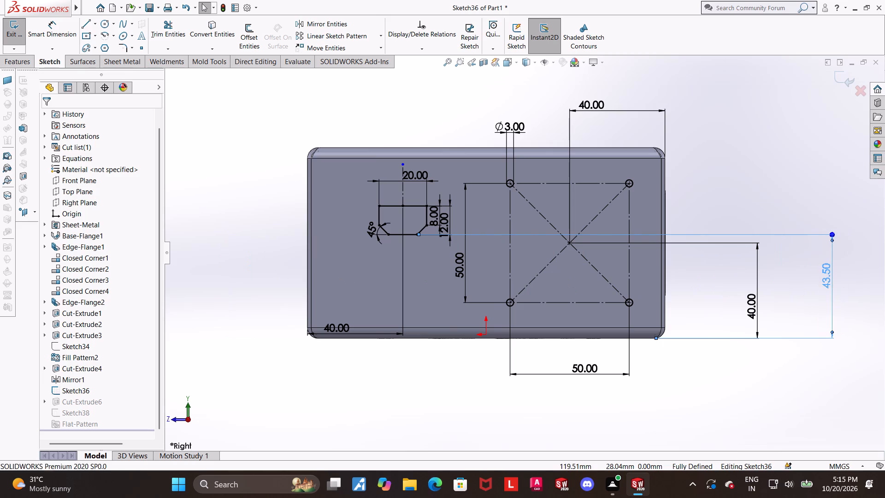
# Delete the 40 mm horizontal position dimensions of the connector profile and the mounting-hole square.
pyautogui.rightClick(338, 331)
pyautogui.click(362, 364)
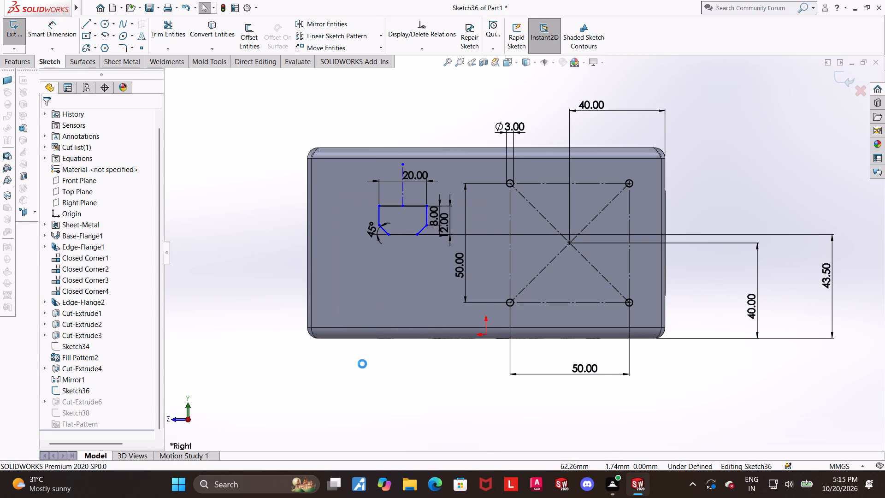
pyautogui.moveTo(569, 242); pyautogui.dragTo(514, 242)
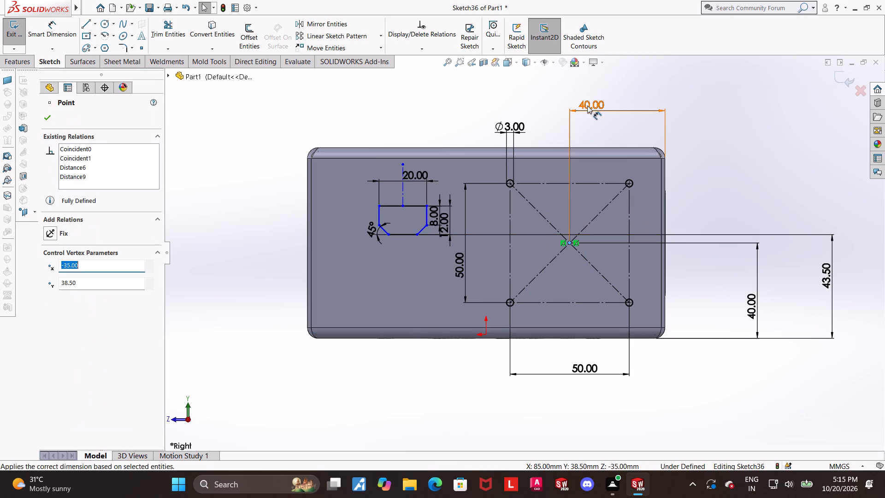
pyautogui.rightClick(588, 103)
pyautogui.click(608, 224)
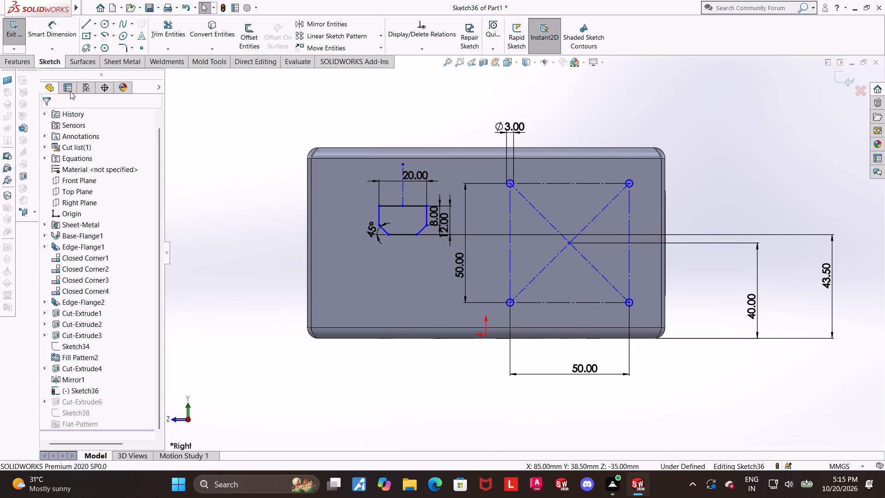
# Dimension the mounting-hole square's centre 40 mm horizontally from the wall's vertical edge nearest the connector profile.
pyautogui.click(59, 36)
pyautogui.click(572, 245)
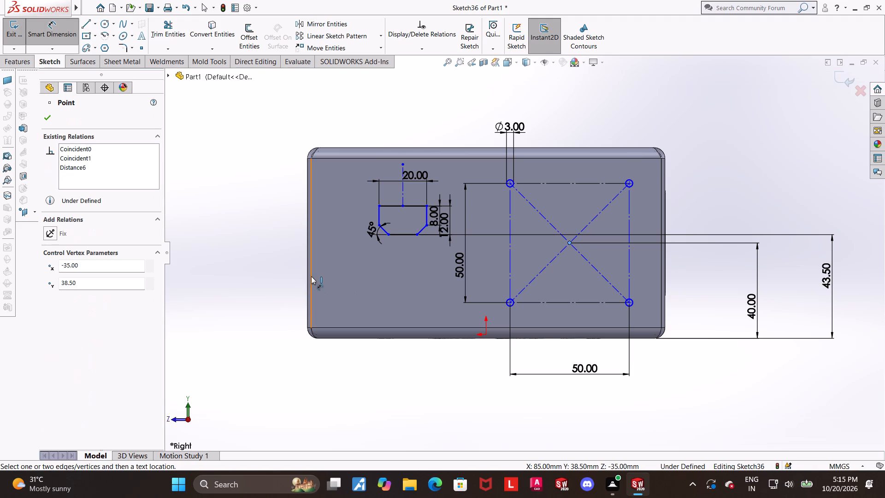
pyautogui.click(306, 275)
pyautogui.click(327, 126)
pyautogui.write('40')
pyautogui.press('Return')
pyautogui.press('Escape')
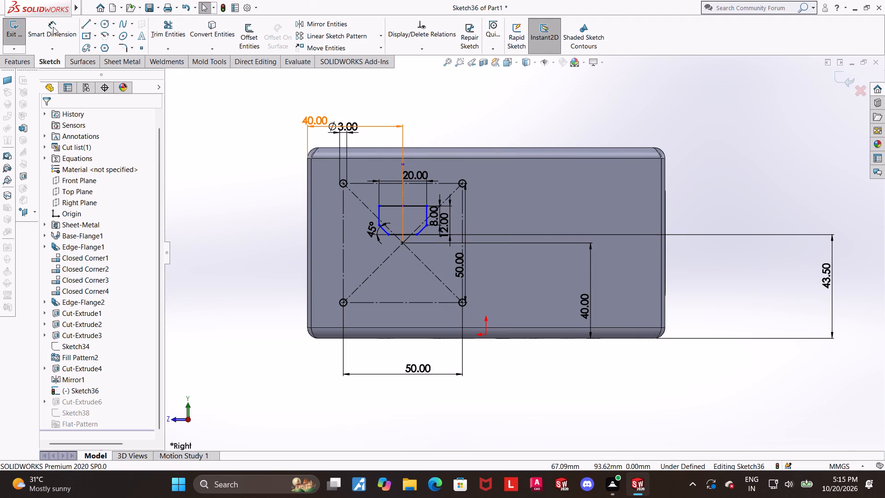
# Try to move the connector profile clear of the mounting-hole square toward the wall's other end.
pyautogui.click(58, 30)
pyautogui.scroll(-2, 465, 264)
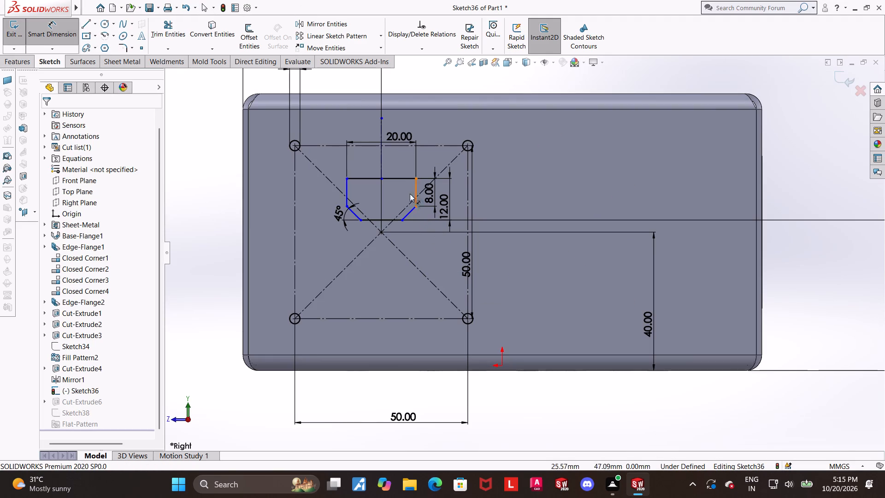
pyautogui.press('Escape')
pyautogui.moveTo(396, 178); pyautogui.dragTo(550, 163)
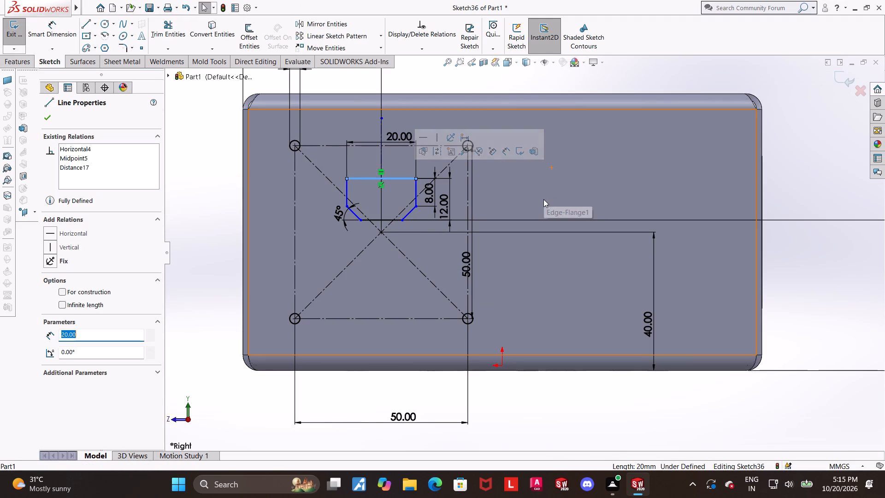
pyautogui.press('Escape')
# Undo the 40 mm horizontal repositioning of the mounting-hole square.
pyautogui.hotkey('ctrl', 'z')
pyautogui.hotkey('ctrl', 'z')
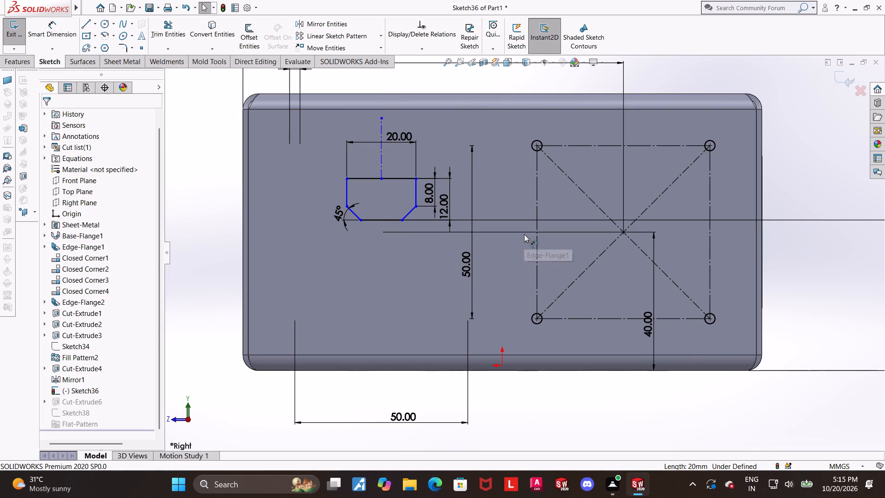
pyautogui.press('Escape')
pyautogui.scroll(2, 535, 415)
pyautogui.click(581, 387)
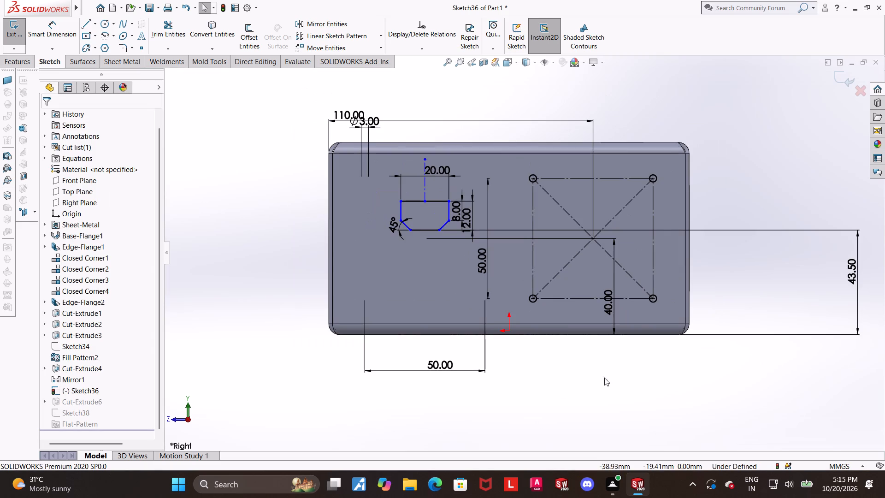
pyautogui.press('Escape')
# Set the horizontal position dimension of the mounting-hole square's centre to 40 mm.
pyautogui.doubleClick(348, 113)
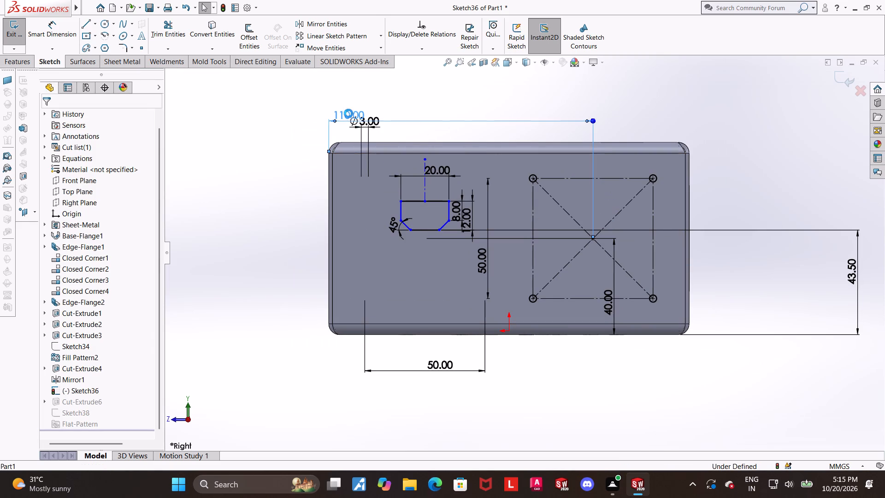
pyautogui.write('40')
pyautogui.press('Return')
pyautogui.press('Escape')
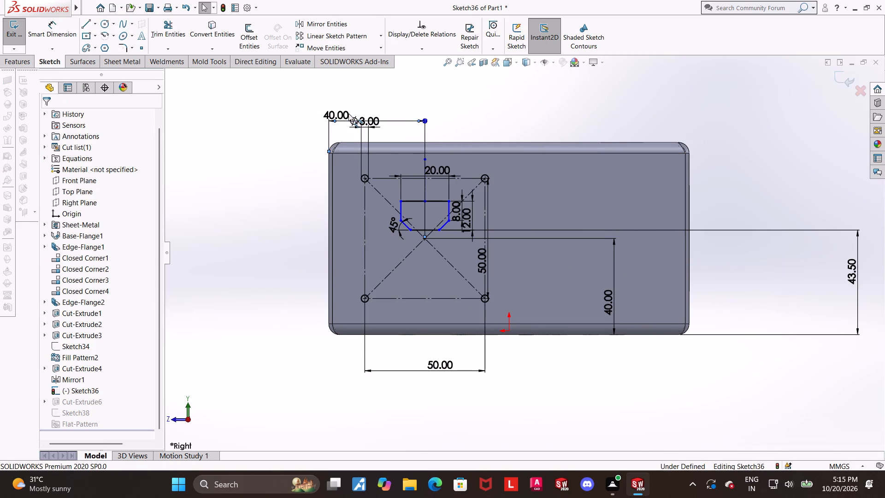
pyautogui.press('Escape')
# Dimension the midpoint of the connector profile's upper edge 40 mm horizontally from the wall's far vertical edge, opposite the mounting holes.
pyautogui.click(66, 23)
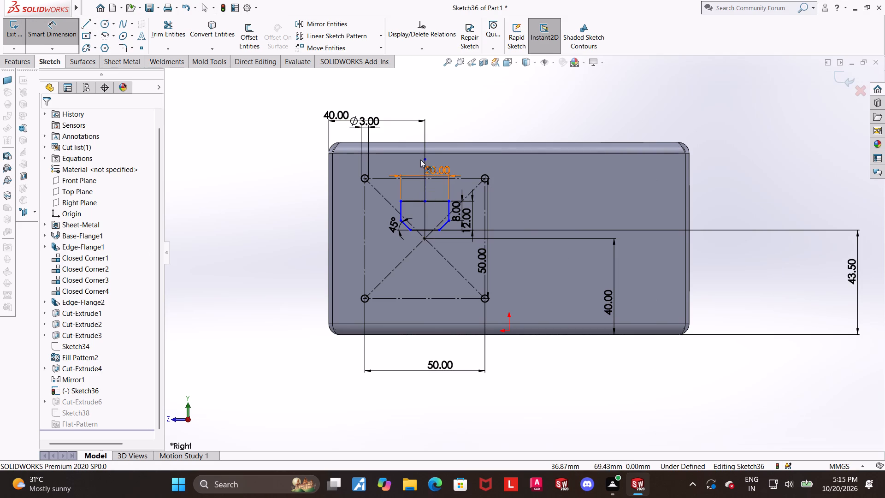
pyautogui.click(425, 200)
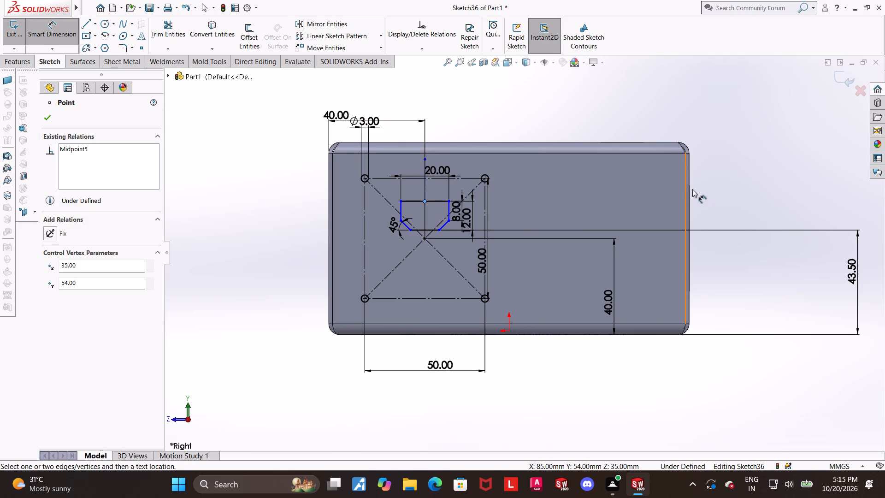
pyautogui.click(690, 188)
pyautogui.click(641, 87)
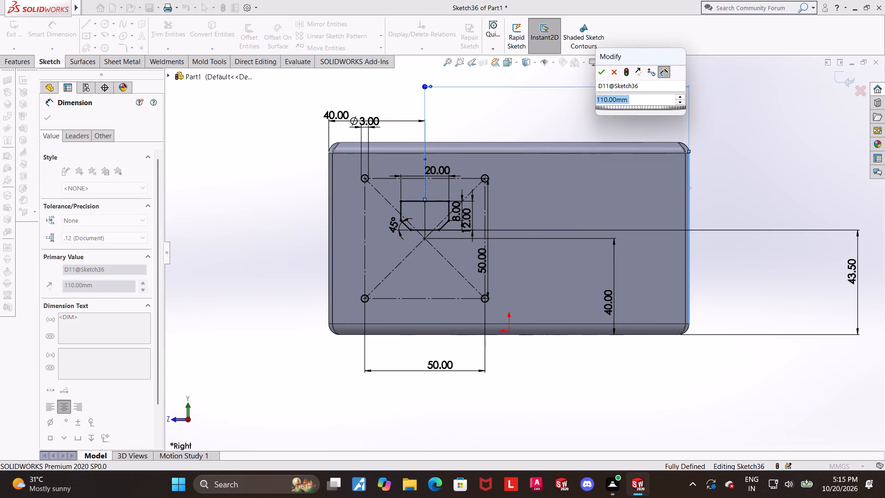
pyautogui.write('40')
pyautogui.press('Return')
pyautogui.press('Escape')
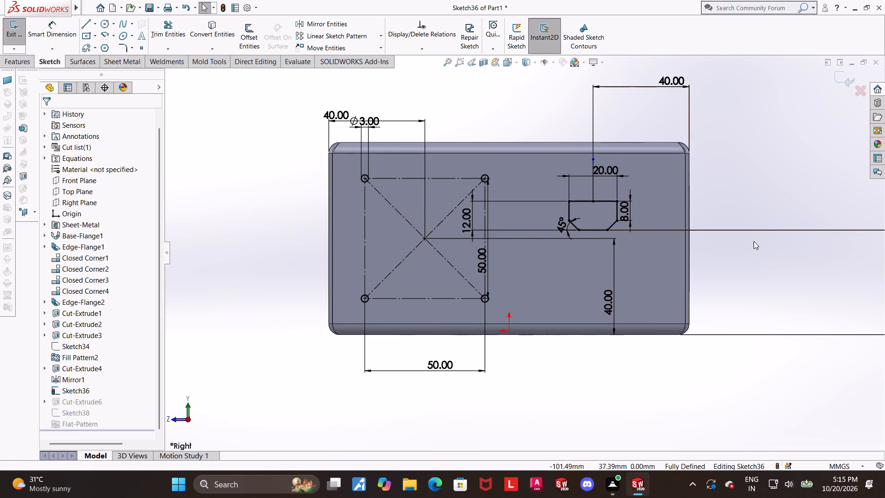
# Set the horizontal position dimension of the mounting-hole square's centre to 41.5 mm.
pyautogui.scroll(1, 754, 241)
pyautogui.scroll(-2, 590, 217)
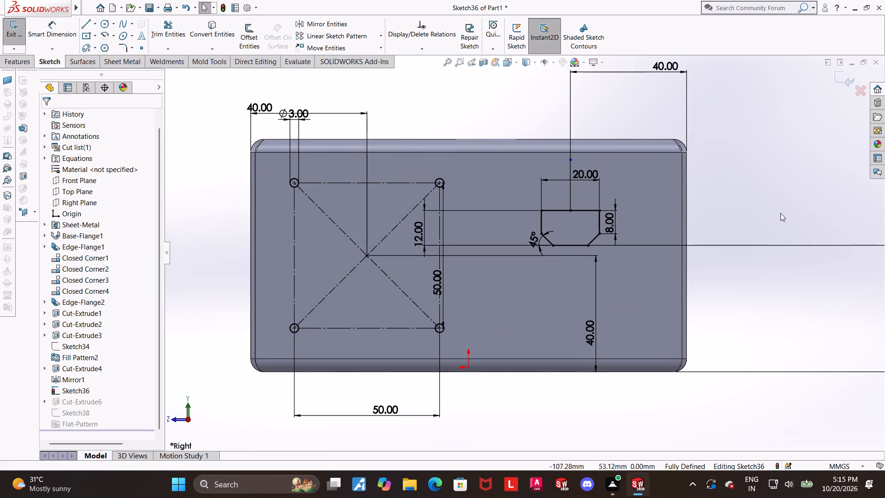
pyautogui.scroll(1, 780, 213)
pyautogui.click(744, 218)
pyautogui.scroll(-1, 410, 209)
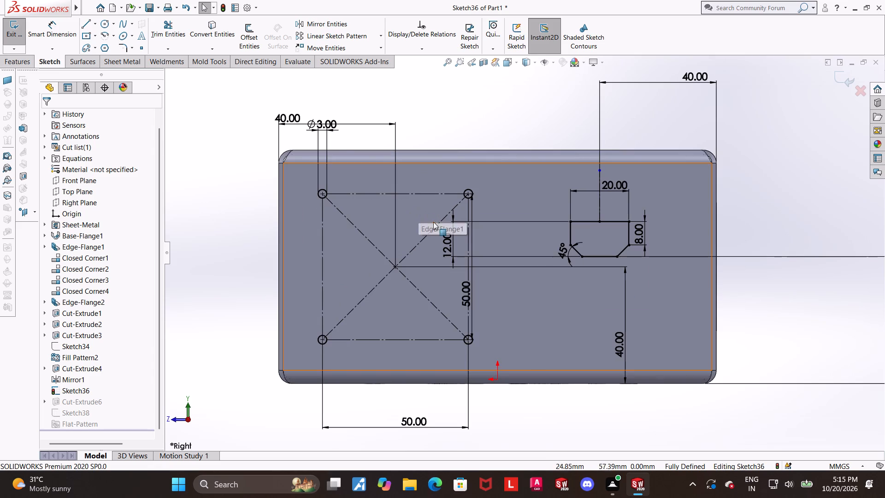
pyautogui.scroll(1, 436, 227)
pyautogui.scroll(-1, 383, 197)
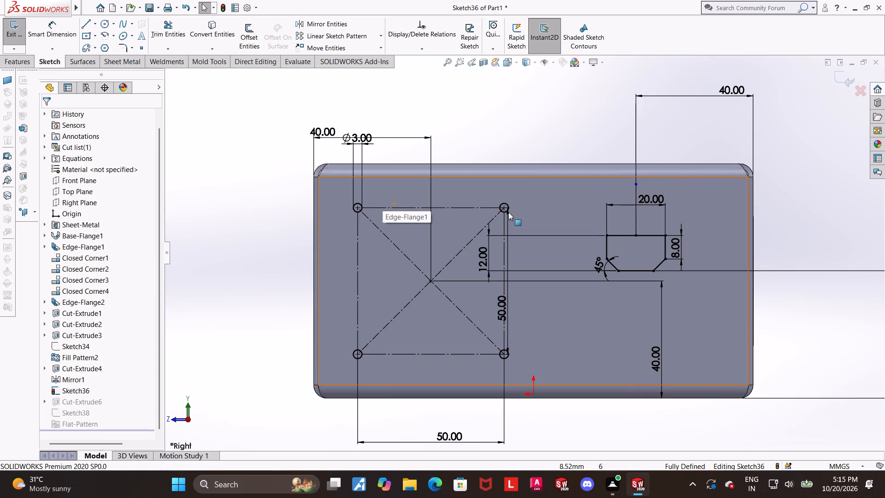
pyautogui.scroll(1, 508, 213)
pyautogui.scroll(-1, 546, 251)
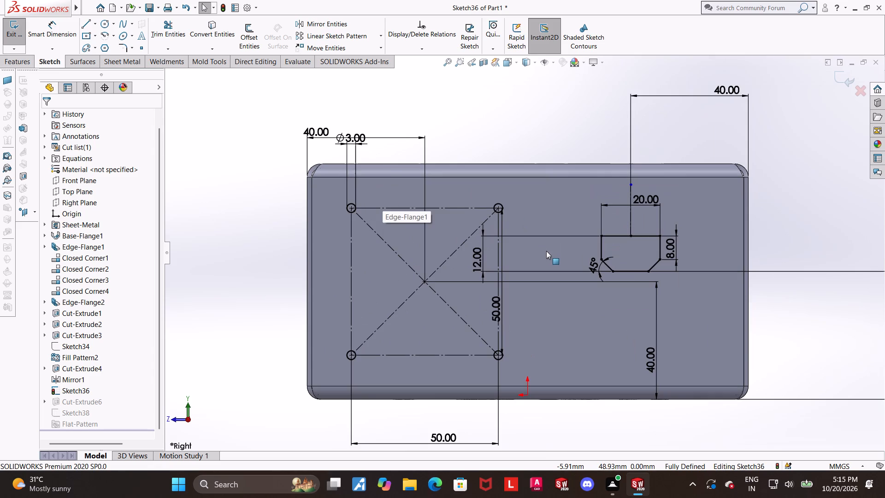
pyautogui.scroll(1, 546, 251)
pyautogui.scroll(-1, 546, 251)
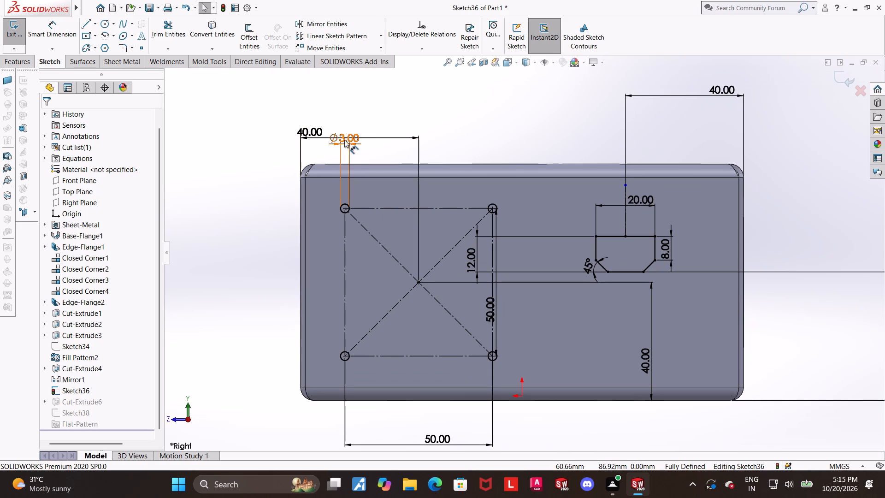
pyautogui.scroll(-1, 425, 198)
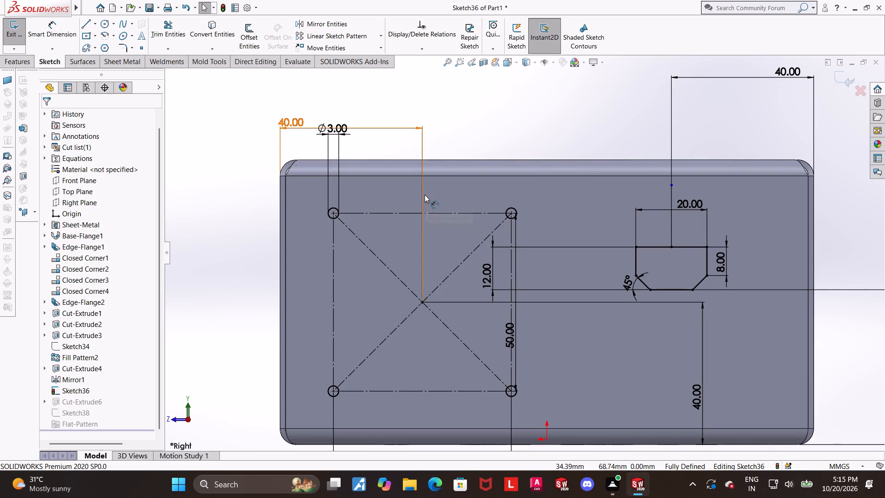
pyautogui.doubleClick(299, 124)
pyautogui.write('41.')
pyautogui.press('5')
pyautogui.press('Return')
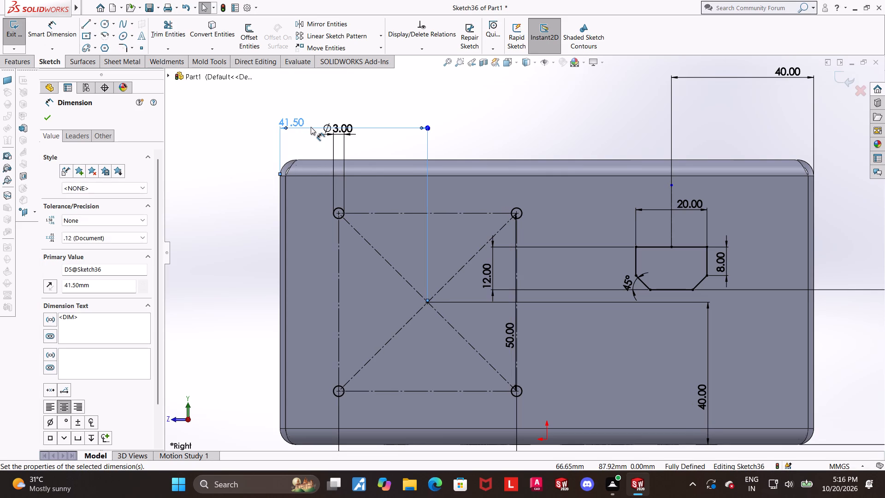
# Reposition the connector profile's vertical location dimension closer to the wall's outer edge.
pyautogui.scroll(1, 311, 127)
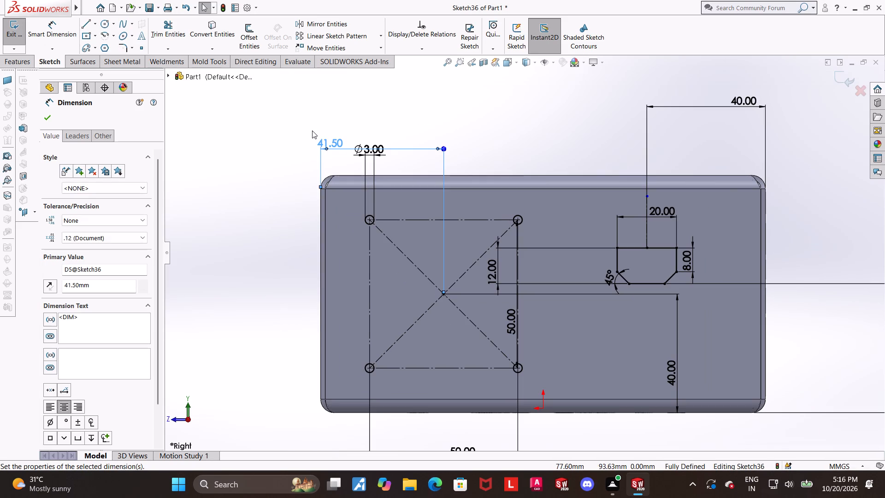
pyautogui.scroll(1, 312, 130)
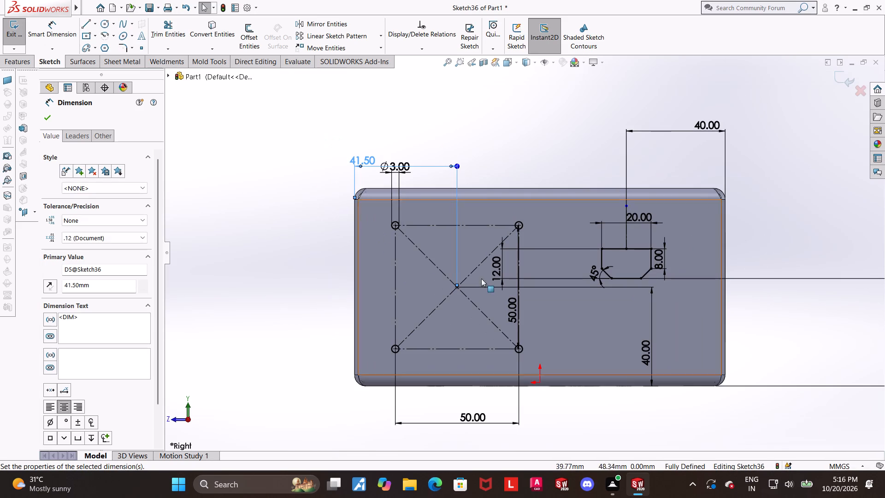
pyautogui.click(333, 329)
pyautogui.scroll(2, 331, 322)
pyautogui.scroll(1, 606, 344)
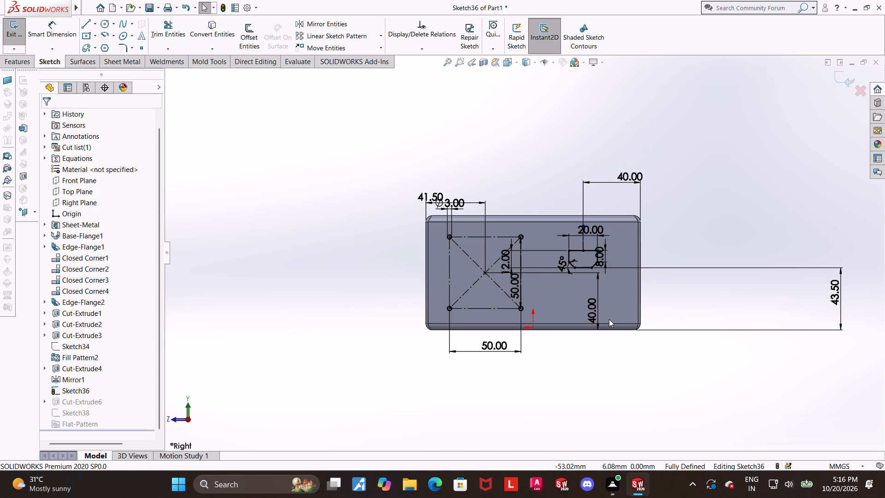
pyautogui.scroll(-1, 609, 319)
pyautogui.scroll(2, 626, 309)
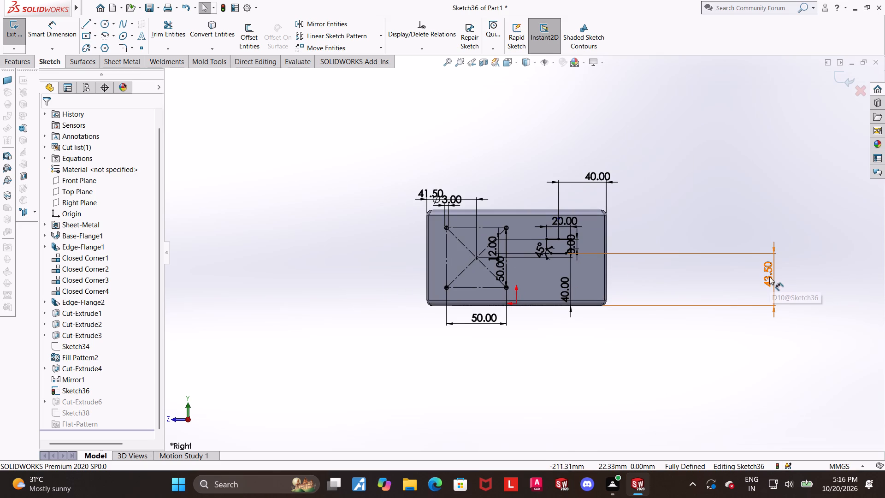
pyautogui.moveTo(772, 276); pyautogui.dragTo(696, 269)
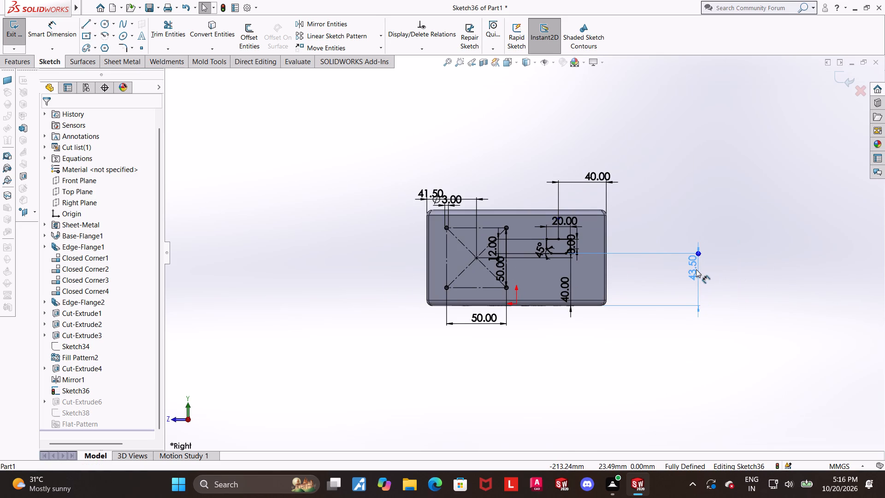
pyautogui.moveTo(696, 269); pyautogui.dragTo(701, 269)
# Move the mounting-hole square's vertical location dimension outside the wall outline, on the side nearest the holes.
pyautogui.scroll(-3, 595, 304)
pyautogui.click(551, 383)
pyautogui.scroll(-2, 456, 315)
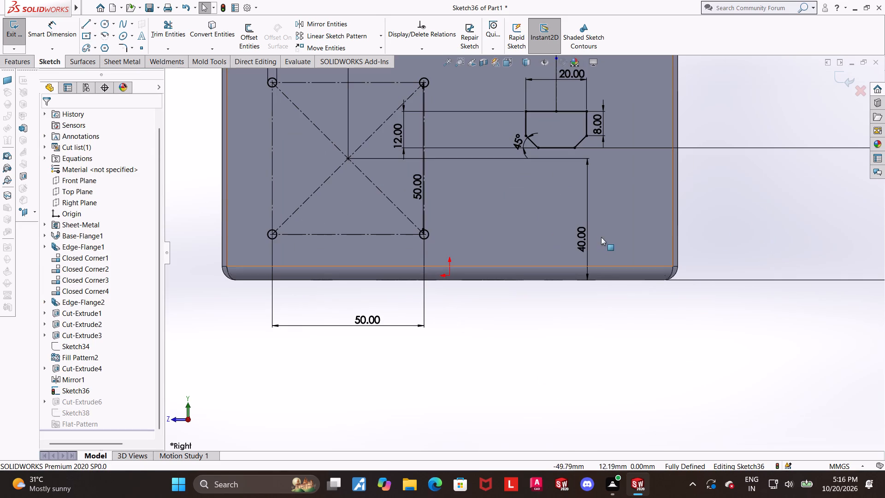
pyautogui.scroll(2, 588, 241)
pyautogui.moveTo(559, 240); pyautogui.dragTo(264, 225)
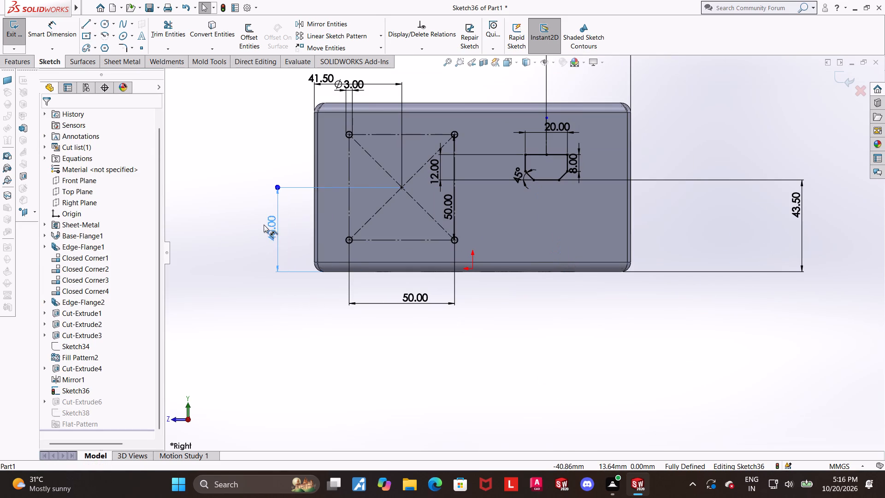
pyautogui.moveTo(264, 225); pyautogui.dragTo(261, 225)
pyautogui.moveTo(578, 416); pyautogui.dragTo(575, 407)
# Separate the overlapping hole diameter and horizontal position dimensions above the mounting-hole square.
pyautogui.scroll(1, 282, 272)
pyautogui.scroll(-2, 332, 226)
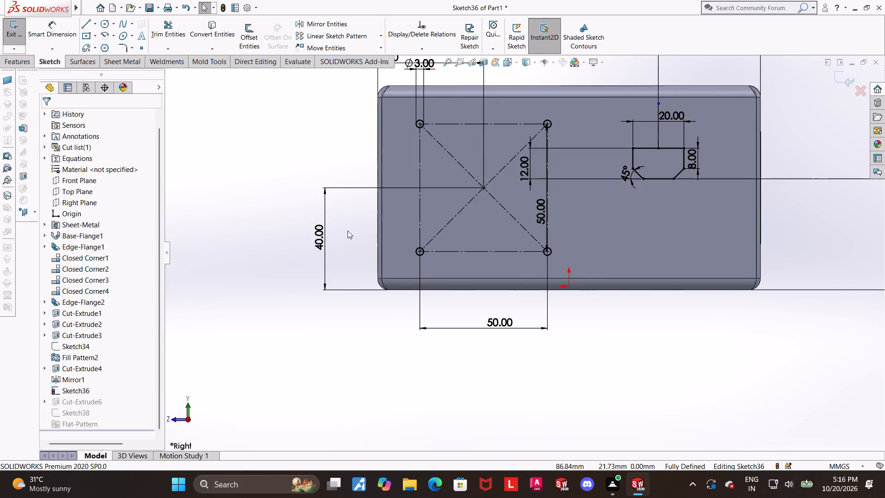
pyautogui.scroll(-1, 348, 234)
pyautogui.scroll(3, 348, 234)
pyautogui.scroll(2, 543, 208)
pyautogui.scroll(-2, 586, 214)
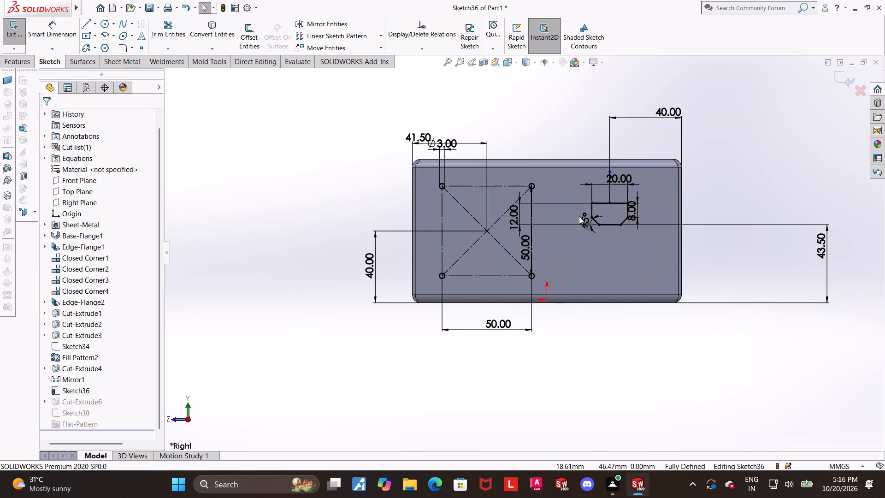
pyautogui.scroll(-2, 578, 216)
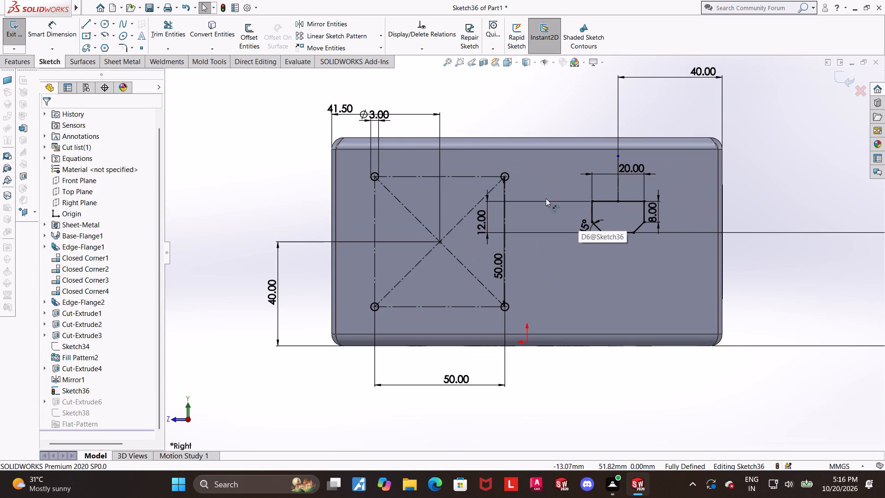
pyautogui.moveTo(341, 108); pyautogui.dragTo(352, 106)
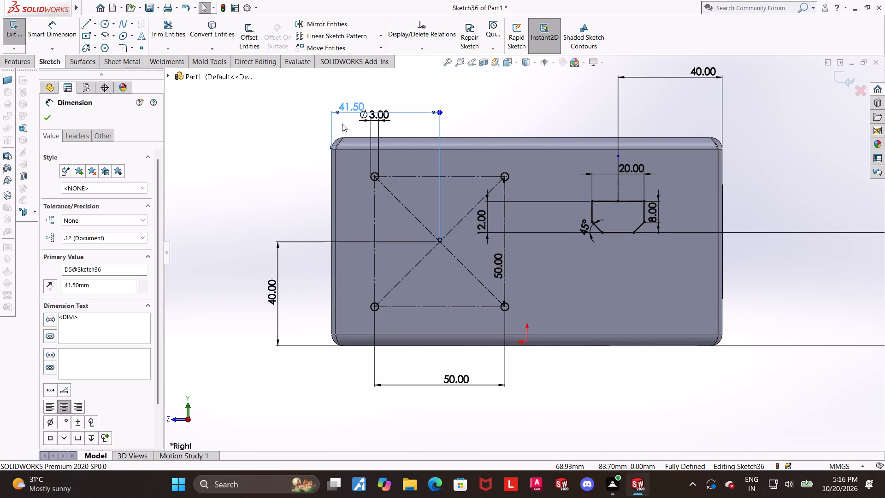
pyautogui.click(295, 126)
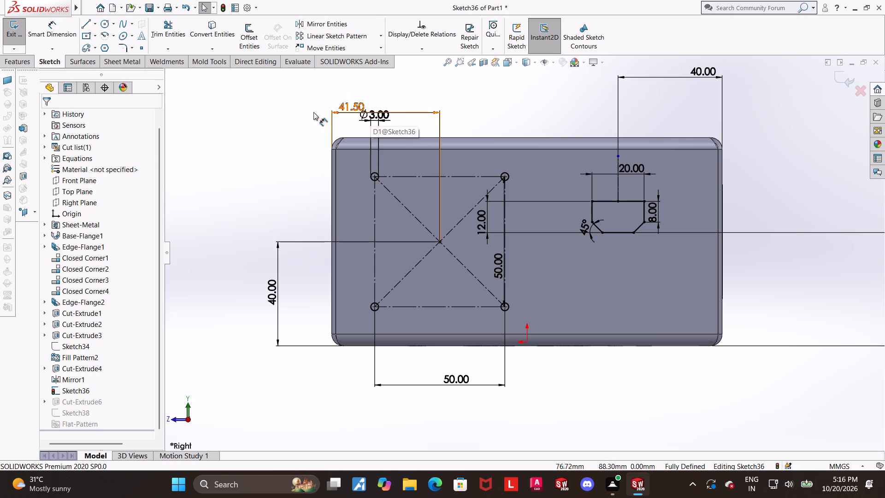
pyautogui.moveTo(383, 116); pyautogui.dragTo(378, 142)
pyautogui.click(317, 148)
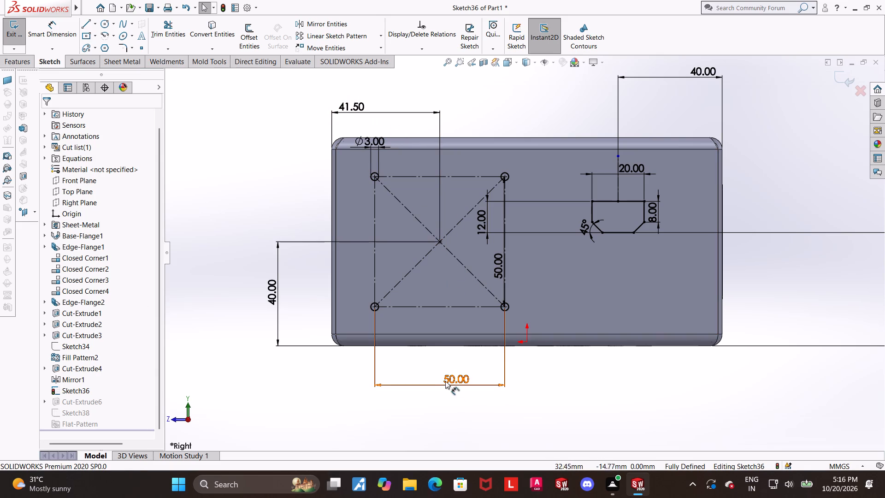
# Move the connector profile's overall height dimension close beside the profile and exit the sketch.
pyautogui.scroll(1, 656, 218)
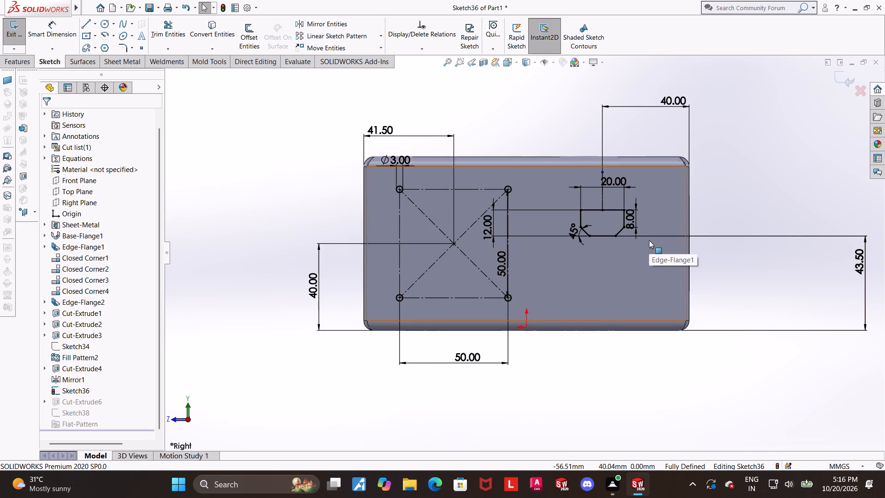
pyautogui.scroll(-1, 649, 240)
pyautogui.scroll(1, 484, 306)
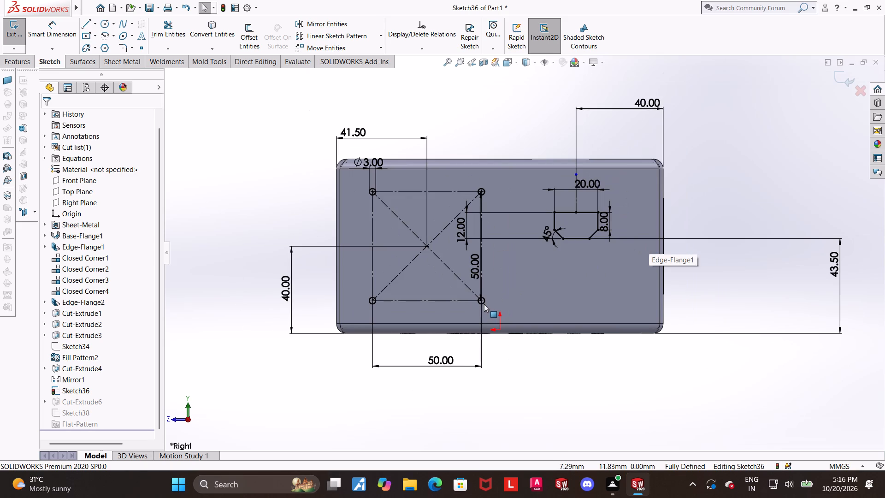
pyautogui.scroll(1, 500, 243)
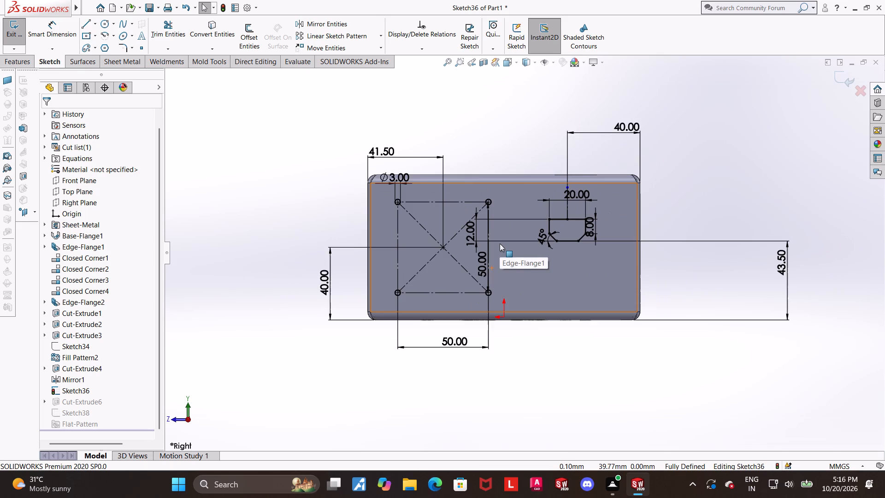
pyautogui.scroll(-1, 678, 240)
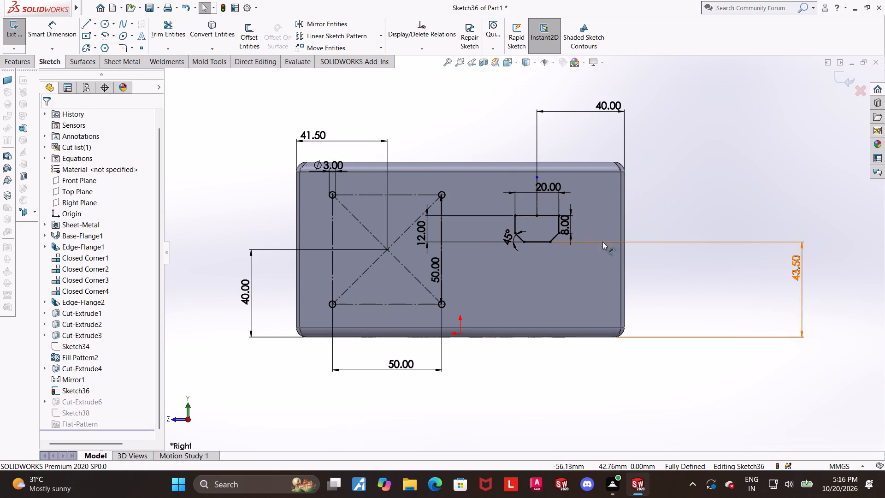
pyautogui.click(678, 208)
pyautogui.scroll(-3, 569, 226)
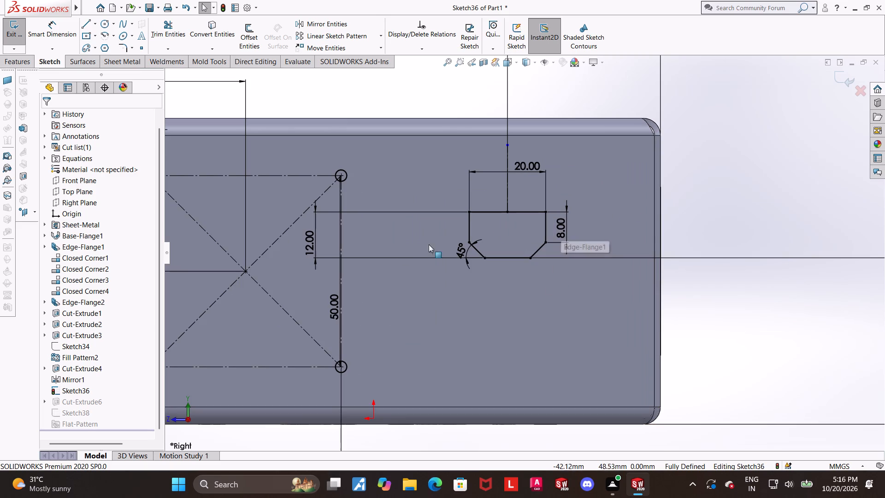
pyautogui.moveTo(307, 245); pyautogui.dragTo(439, 255)
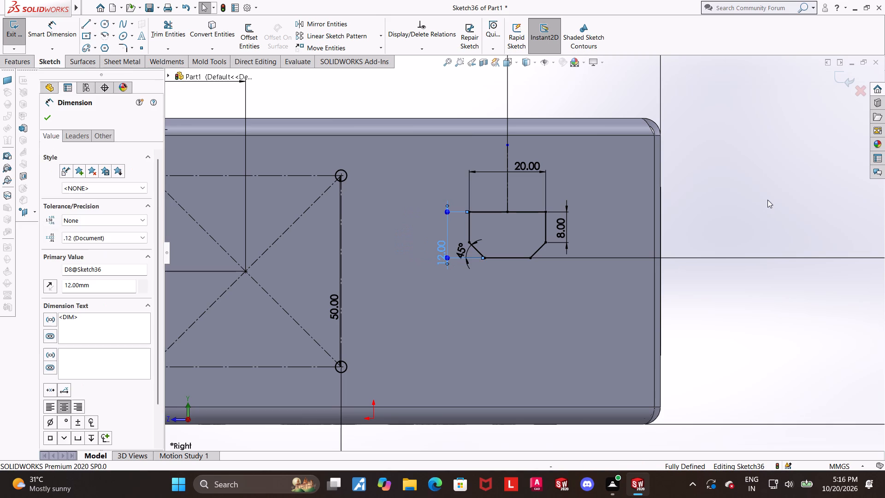
pyautogui.click(738, 186)
pyautogui.scroll(5, 738, 198)
pyautogui.click(839, 77)
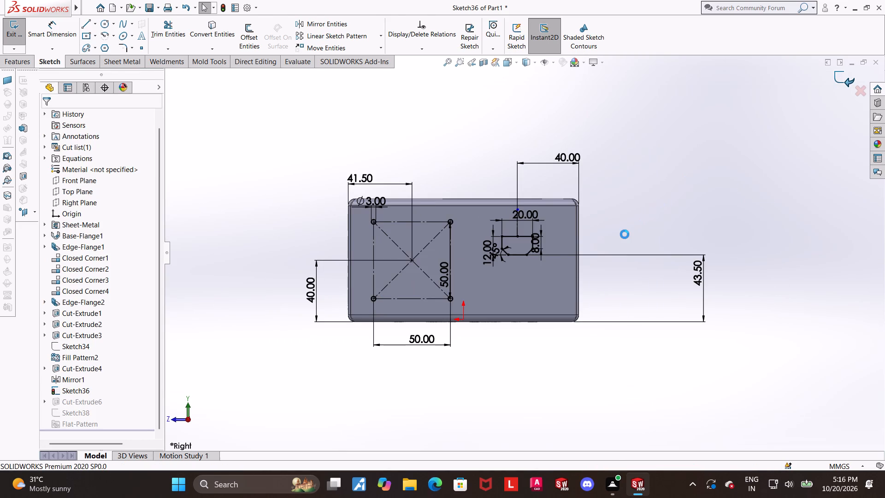
# Extrude-cut the connector profile and four mounting holes of Sketch36, linked to the sheet thickness with normal cut and reversed direction.
pyautogui.moveTo(625, 235); pyautogui.dragTo(645, 246, button='middle')
pyautogui.click(74, 394)
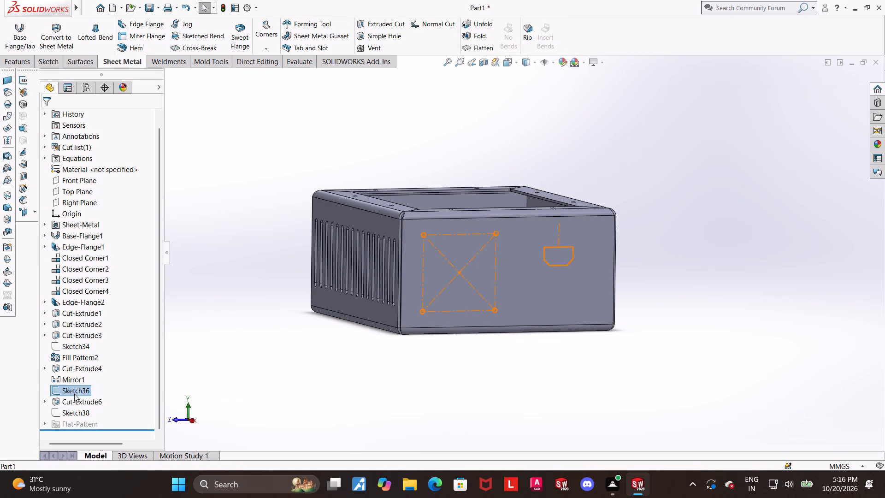
pyautogui.moveTo(222, 347); pyautogui.dragTo(232, 357, button='middle')
pyautogui.click(392, 18)
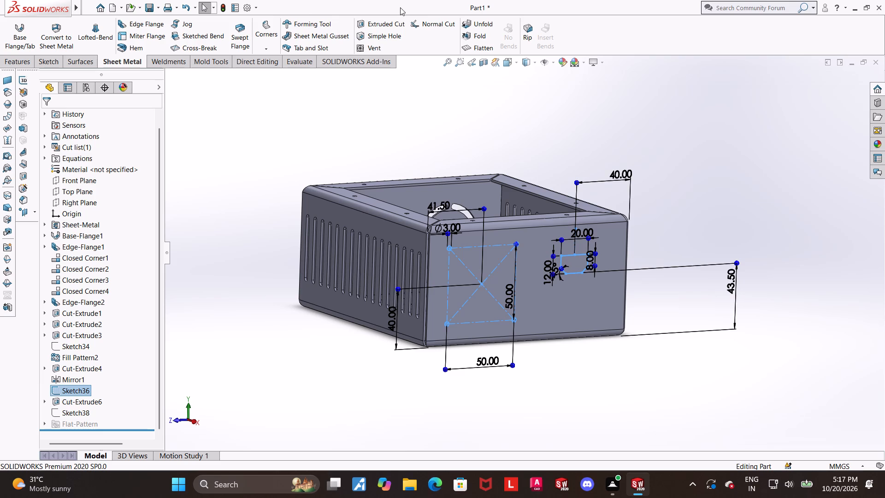
pyautogui.click(375, 24)
pyautogui.moveTo(192, 191); pyautogui.dragTo(198, 194, button='middle')
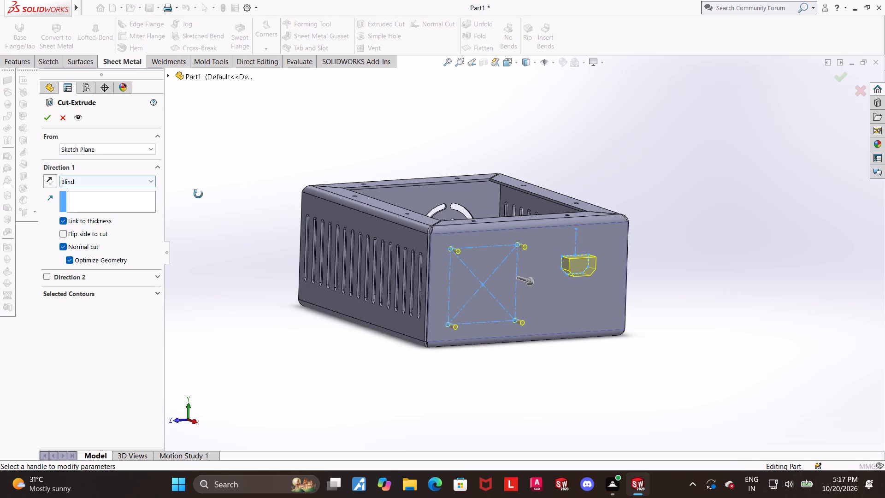
pyautogui.moveTo(198, 194); pyautogui.dragTo(216, 233, button='middle')
pyautogui.click(47, 182)
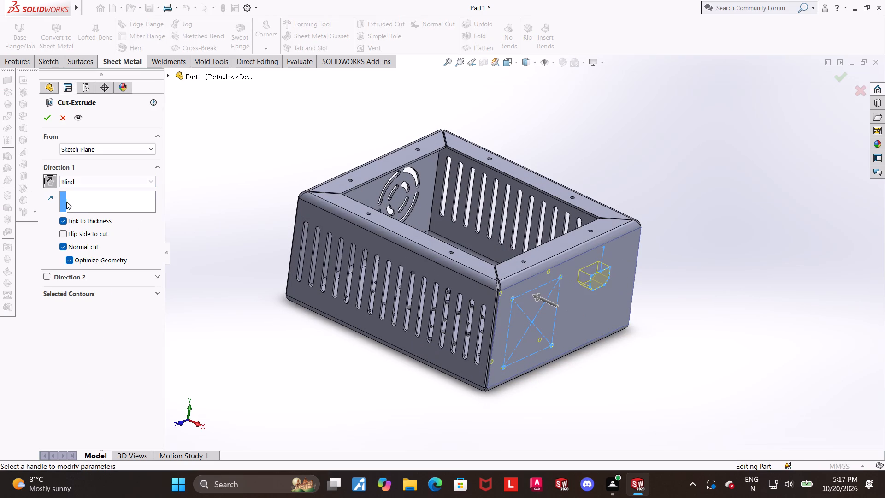
pyautogui.click(47, 121)
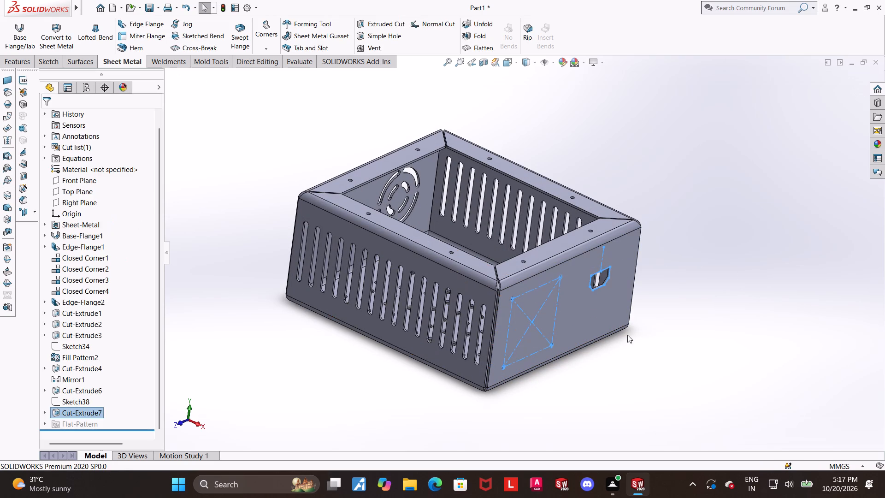
pyautogui.click(627, 335)
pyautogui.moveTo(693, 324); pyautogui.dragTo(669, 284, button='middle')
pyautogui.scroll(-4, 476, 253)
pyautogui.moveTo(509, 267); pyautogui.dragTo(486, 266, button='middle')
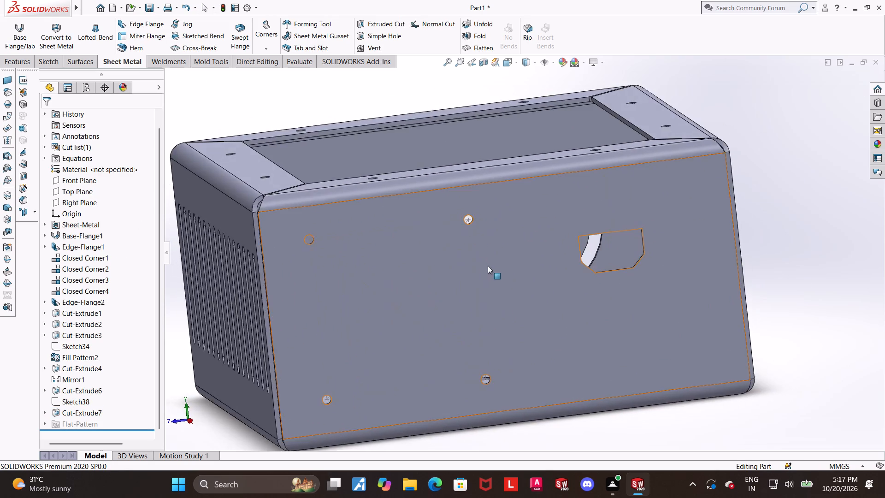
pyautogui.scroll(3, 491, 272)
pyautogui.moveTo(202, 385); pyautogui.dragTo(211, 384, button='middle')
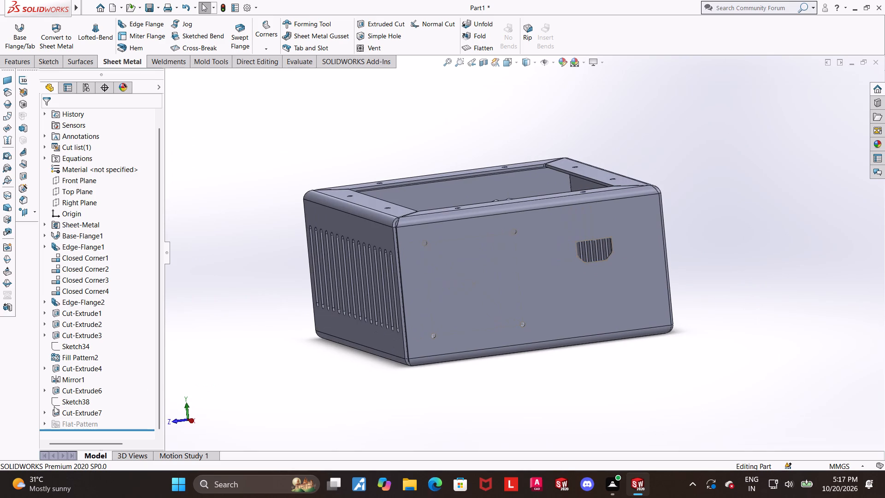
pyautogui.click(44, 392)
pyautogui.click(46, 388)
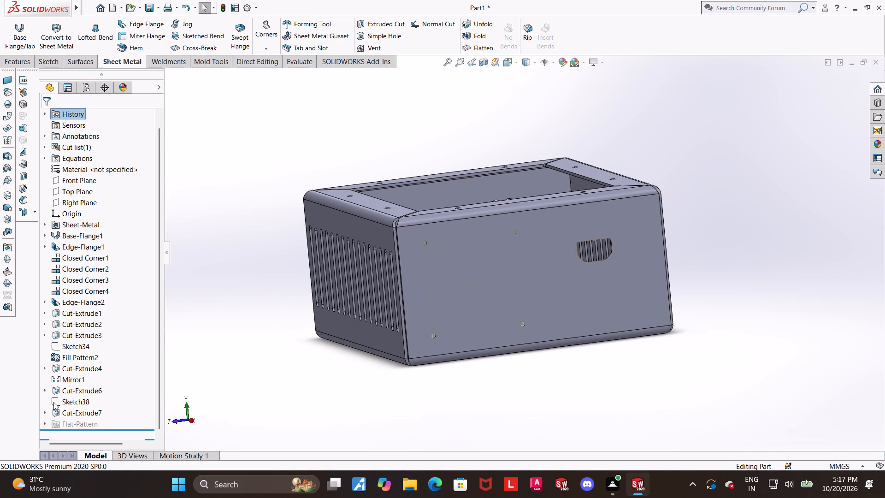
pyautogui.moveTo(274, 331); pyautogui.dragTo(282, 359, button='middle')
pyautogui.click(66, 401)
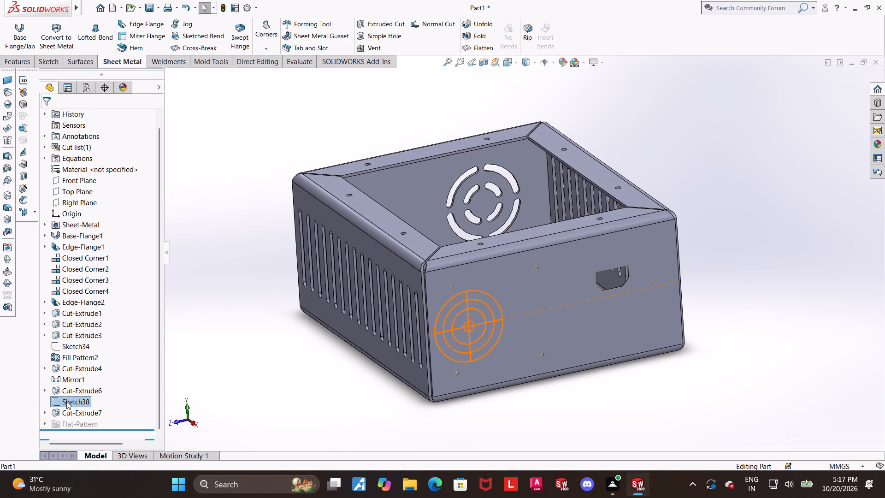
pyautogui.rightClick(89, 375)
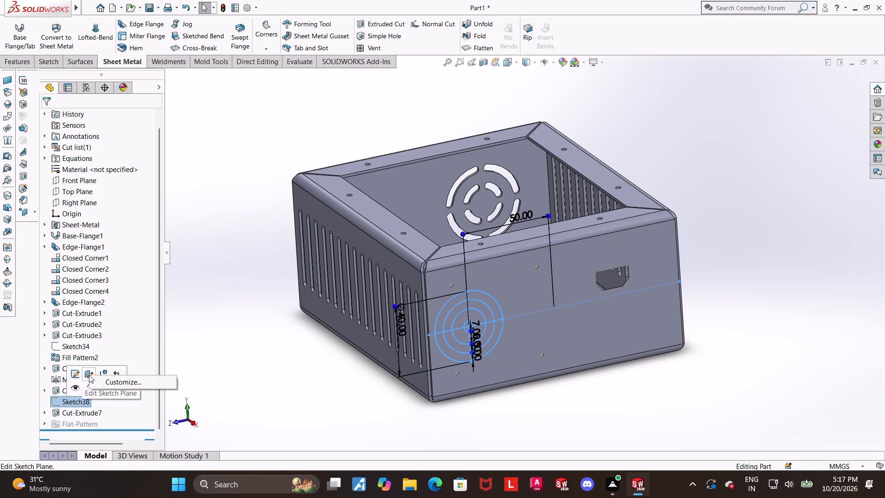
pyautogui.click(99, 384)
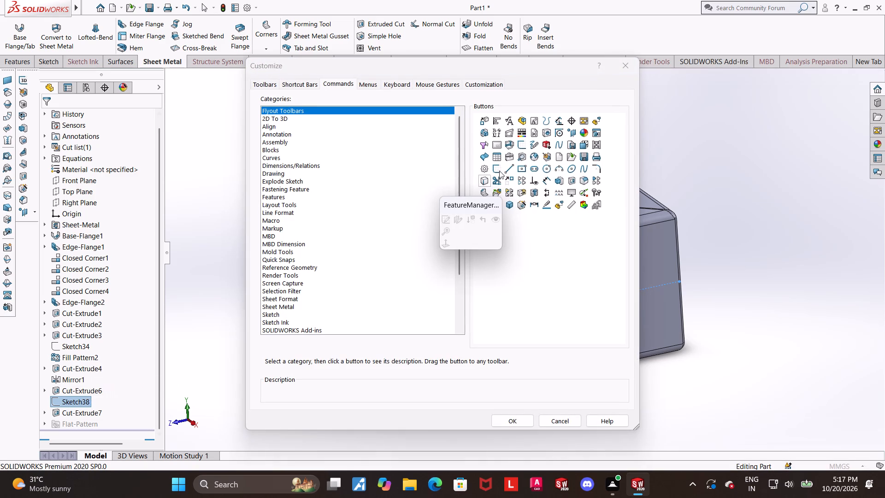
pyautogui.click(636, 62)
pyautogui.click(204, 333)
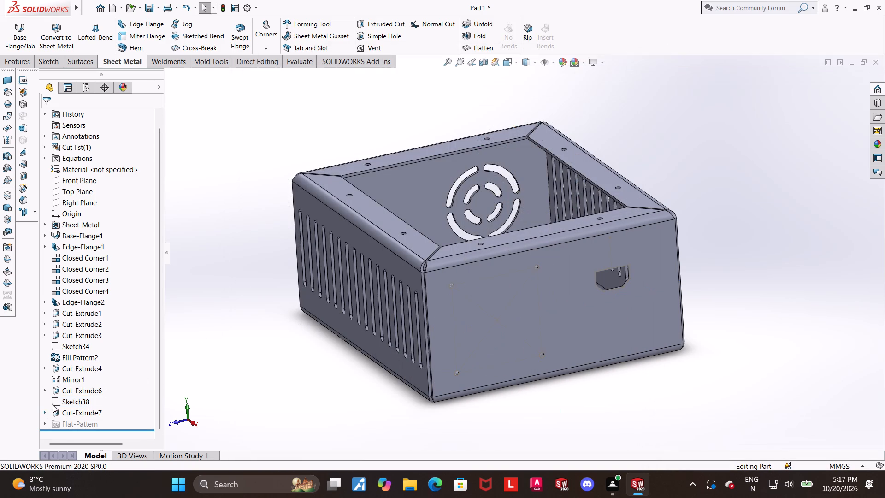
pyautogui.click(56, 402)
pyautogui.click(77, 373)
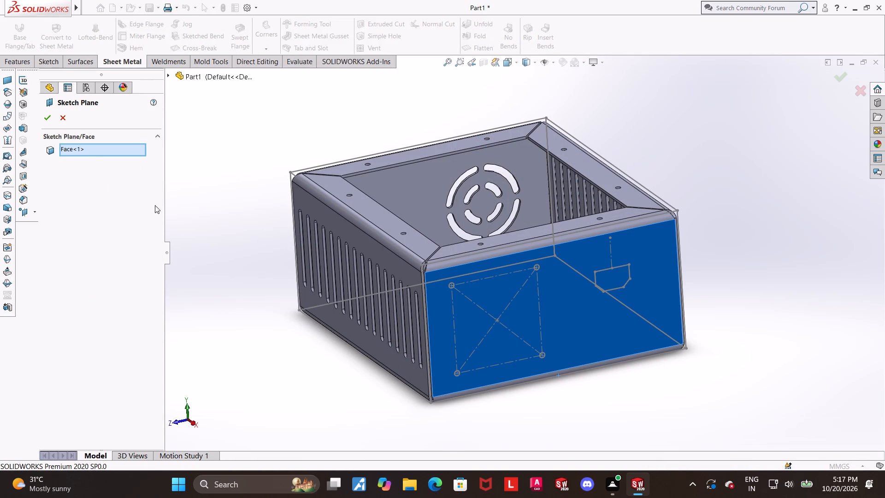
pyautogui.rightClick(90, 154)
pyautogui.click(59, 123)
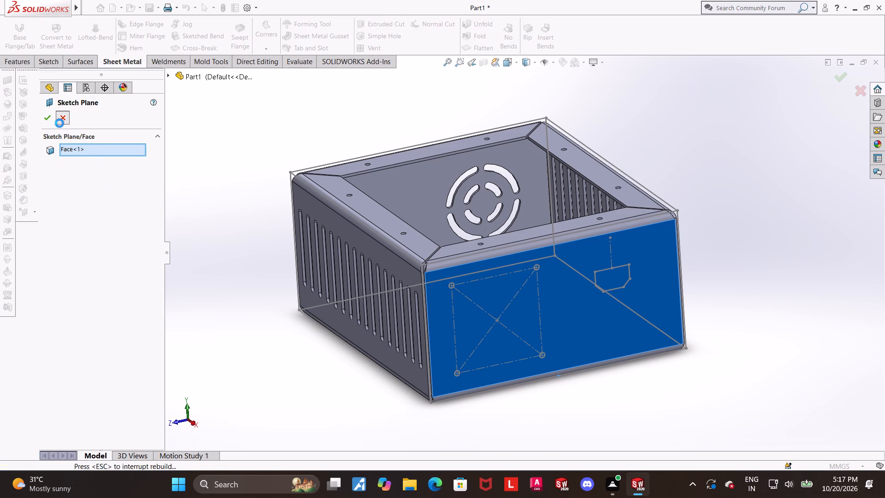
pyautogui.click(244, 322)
# Change the sketch plane of Sketch38, the concentric-circle vent layout, to the inner face of the wall with the circular vent slots.
pyautogui.click(80, 402)
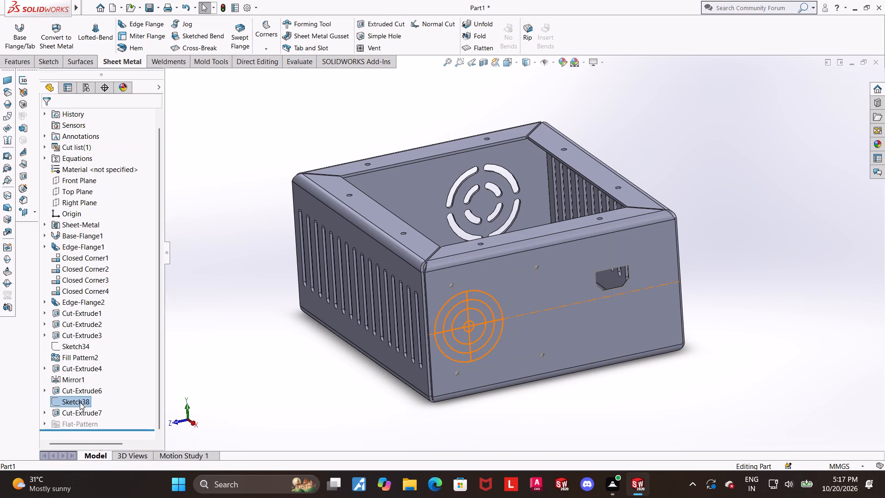
pyautogui.rightClick(80, 402)
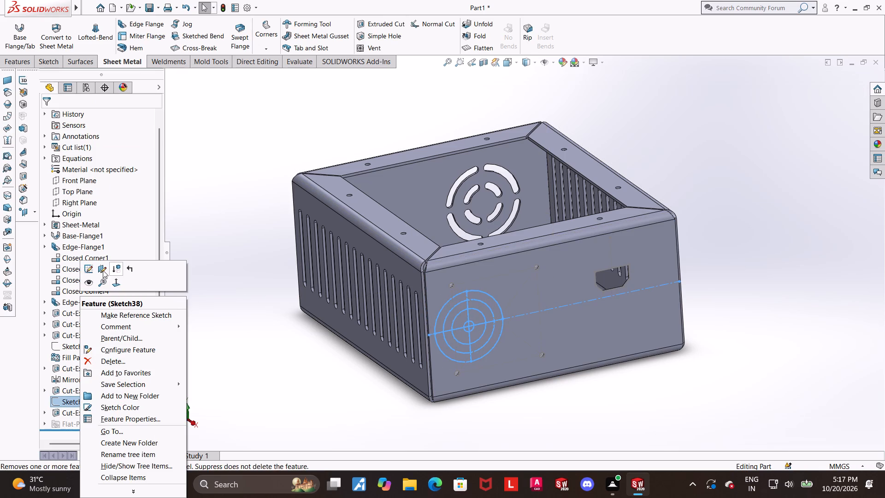
pyautogui.click(101, 271)
pyautogui.moveTo(237, 325); pyautogui.dragTo(247, 333, button='middle')
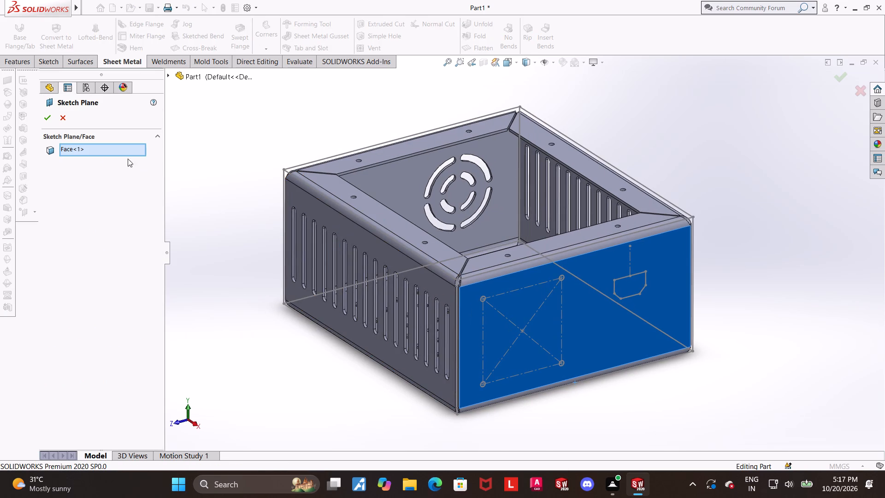
pyautogui.rightClick(94, 152)
pyautogui.click(106, 170)
pyautogui.click(383, 188)
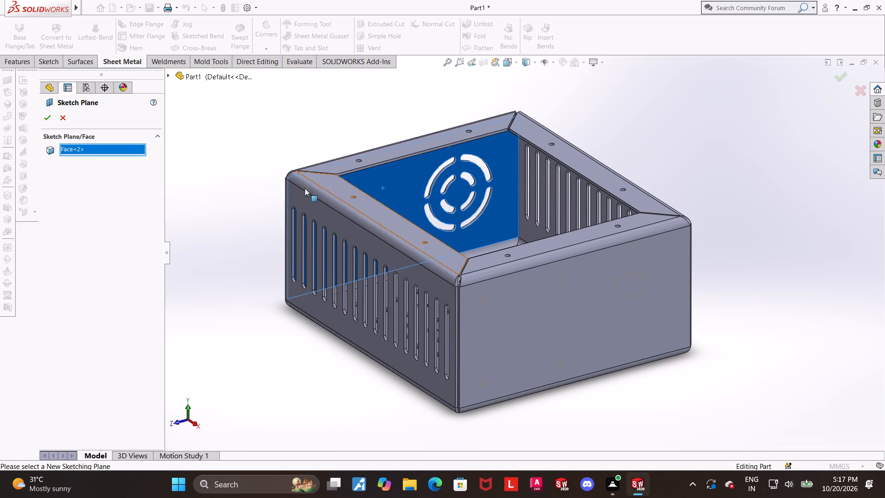
pyautogui.click(47, 119)
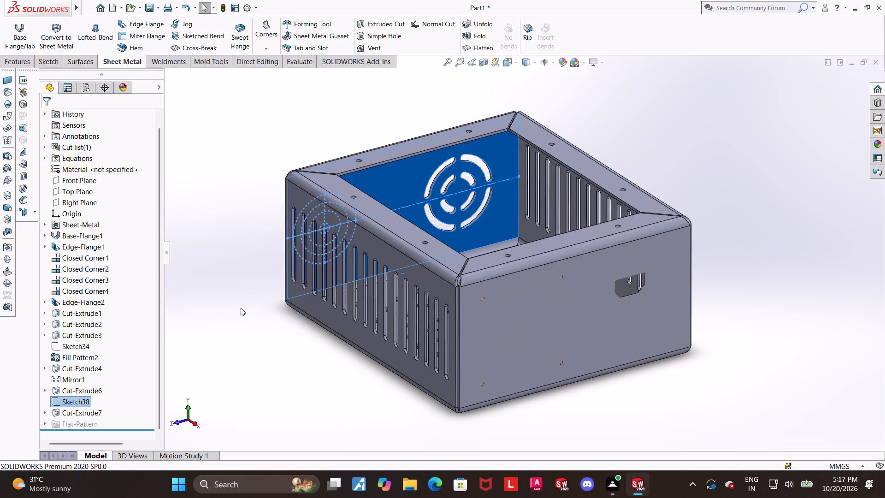
pyautogui.click(241, 308)
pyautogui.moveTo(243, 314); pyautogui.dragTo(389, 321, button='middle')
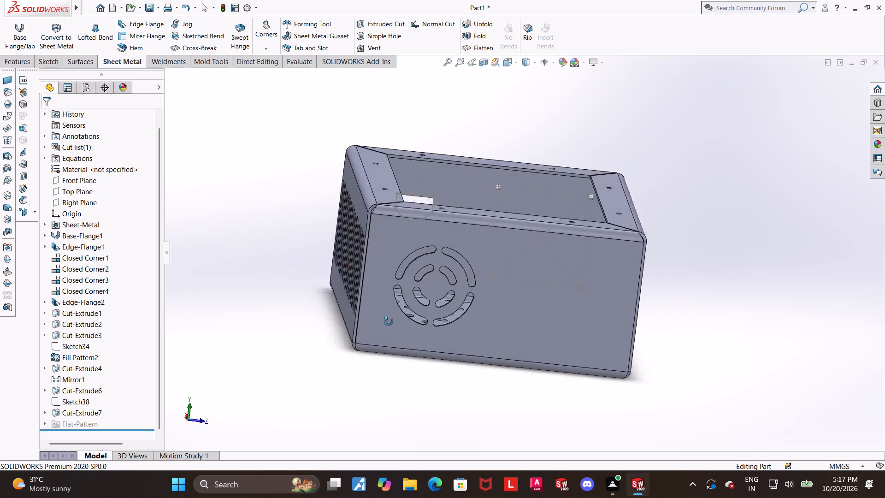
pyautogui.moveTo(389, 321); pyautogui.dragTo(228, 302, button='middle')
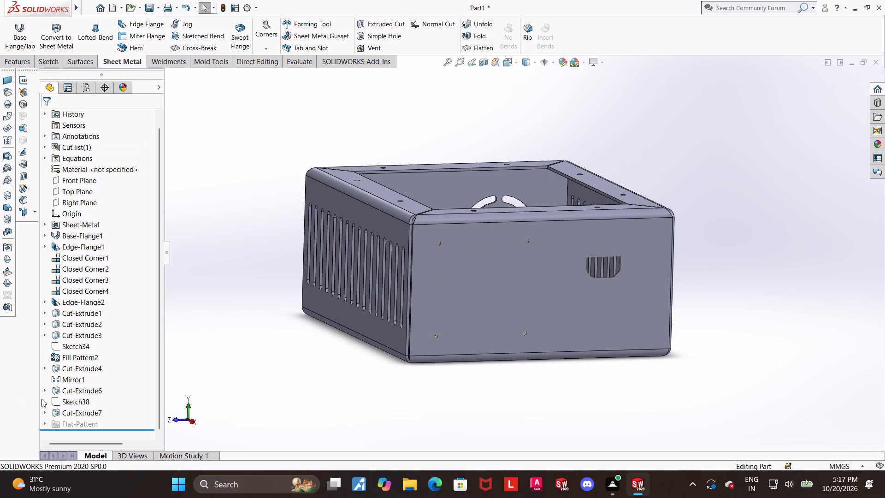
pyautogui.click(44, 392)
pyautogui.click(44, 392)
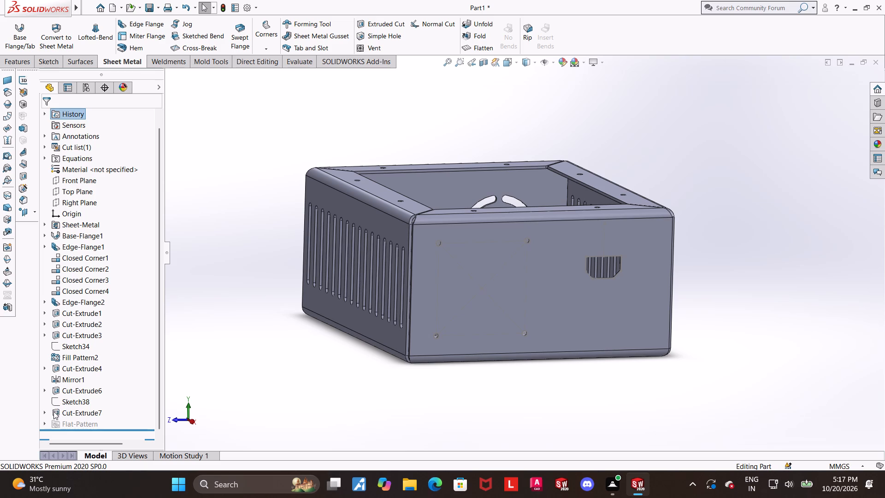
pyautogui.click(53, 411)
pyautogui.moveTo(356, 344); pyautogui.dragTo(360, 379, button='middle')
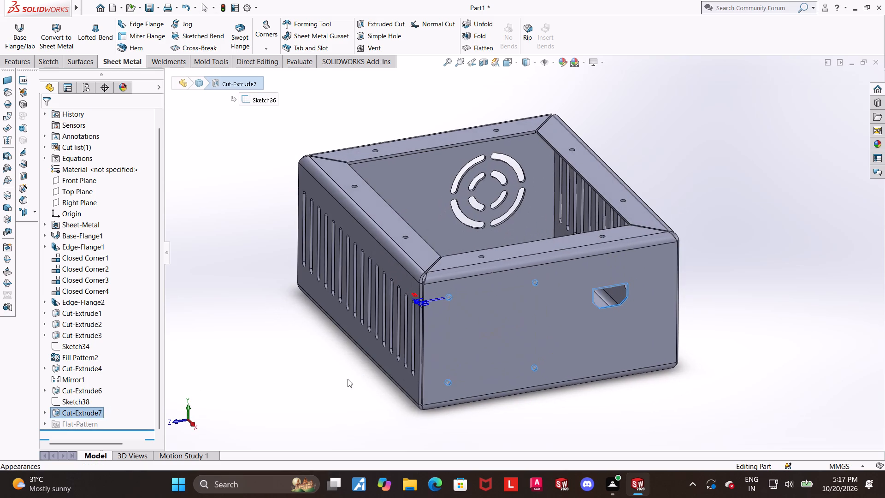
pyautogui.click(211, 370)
# Change the sketch plane of Sketch37, the circular vent slots of Cut-Extrude6, to the outer face of the connector wall, continuing past the rebuild error.
pyautogui.click(85, 395)
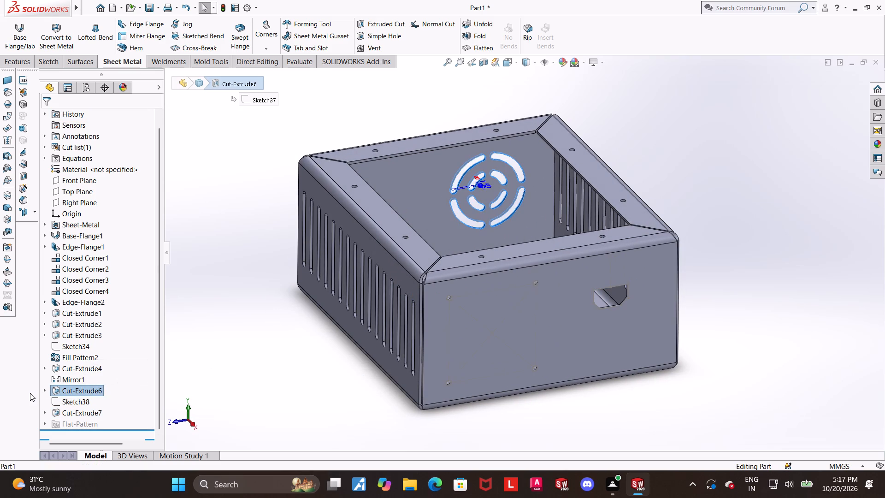
pyautogui.click(41, 392)
pyautogui.click(48, 388)
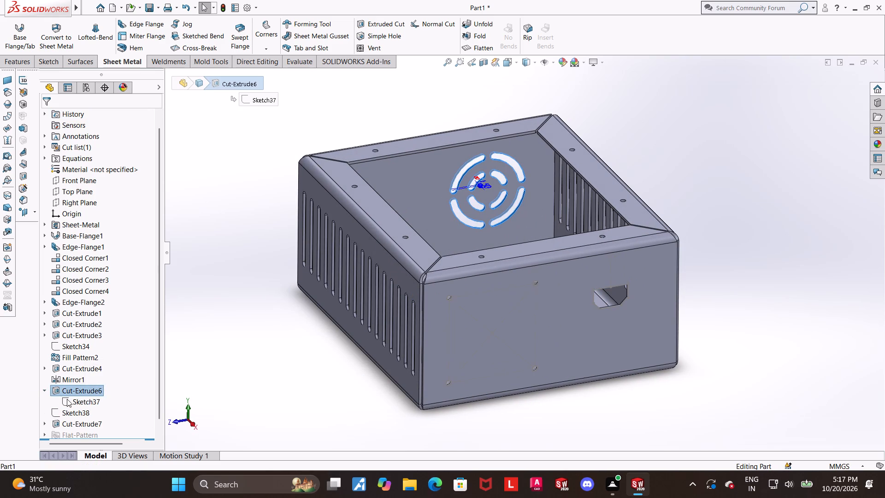
pyautogui.click(67, 399)
pyautogui.click(83, 372)
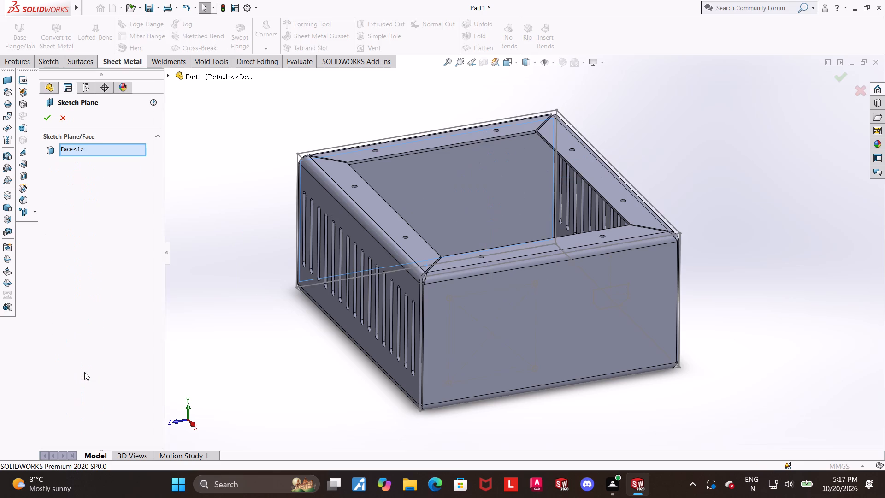
pyautogui.rightClick(100, 149)
pyautogui.click(130, 166)
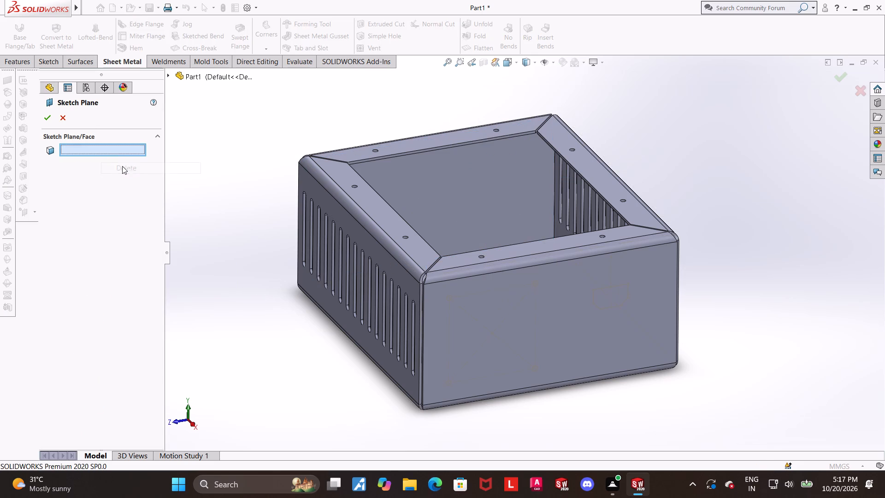
pyautogui.click(110, 154)
pyautogui.click(519, 314)
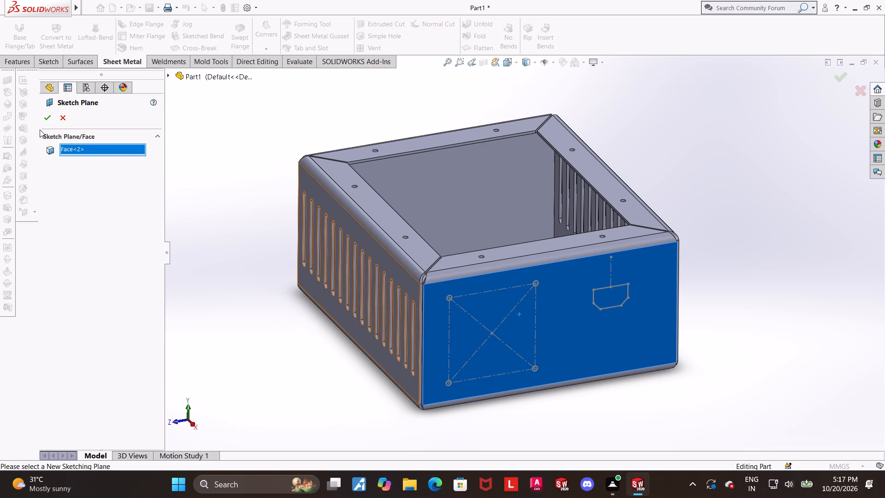
pyautogui.click(47, 119)
pyautogui.click(439, 250)
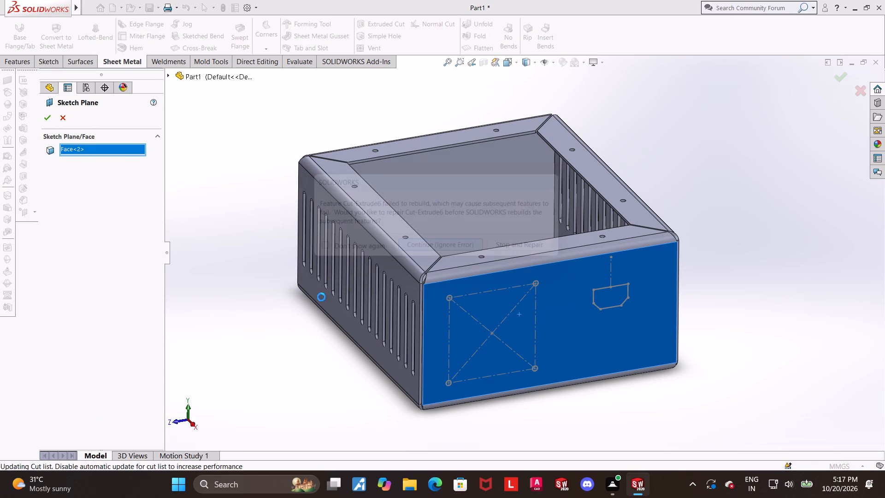
pyautogui.click(389, 12)
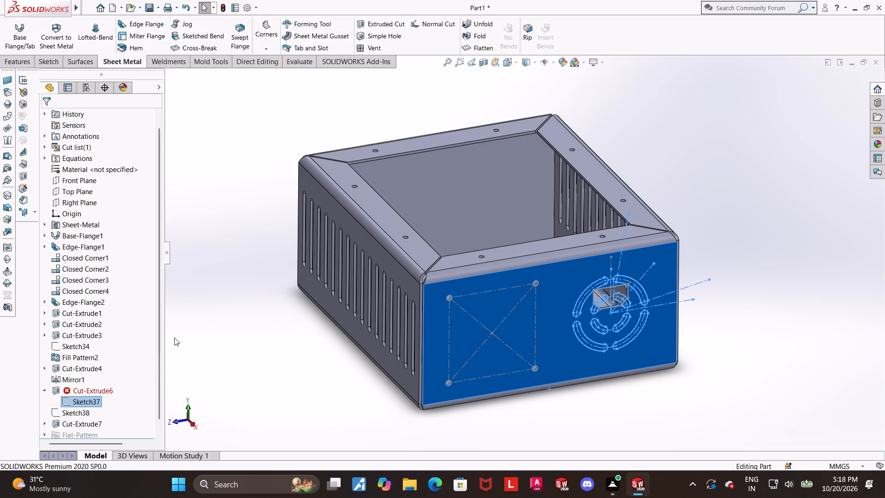
# Edit the circular vent sketch and delete its 40 mm horizontal location dimension from the wall's side edge.
pyautogui.click(77, 400)
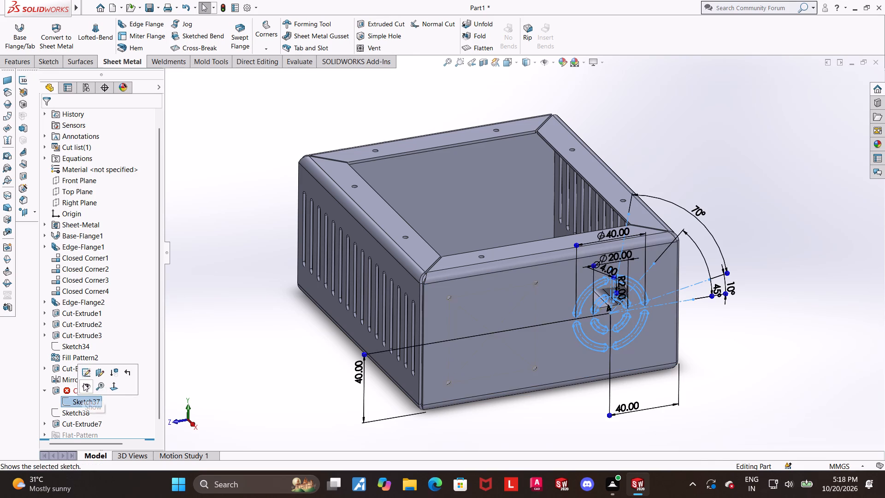
pyautogui.click(85, 377)
pyautogui.click(87, 401)
pyautogui.click(108, 383)
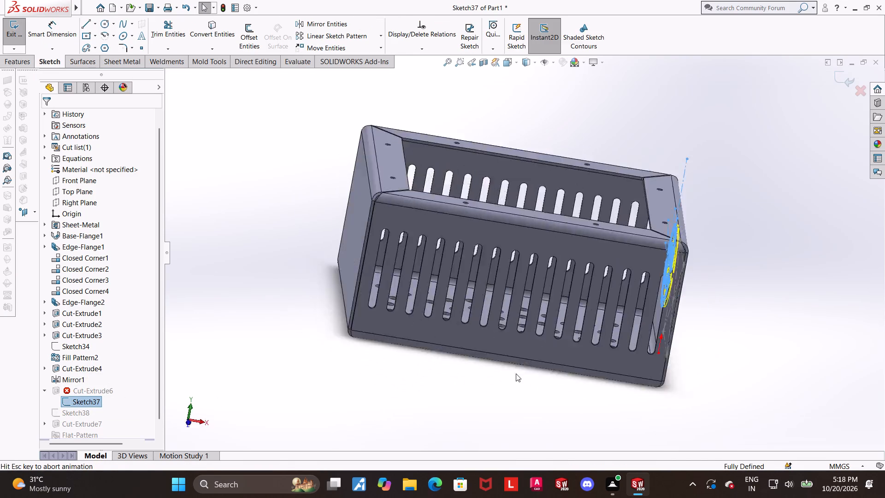
pyautogui.scroll(-2, 454, 314)
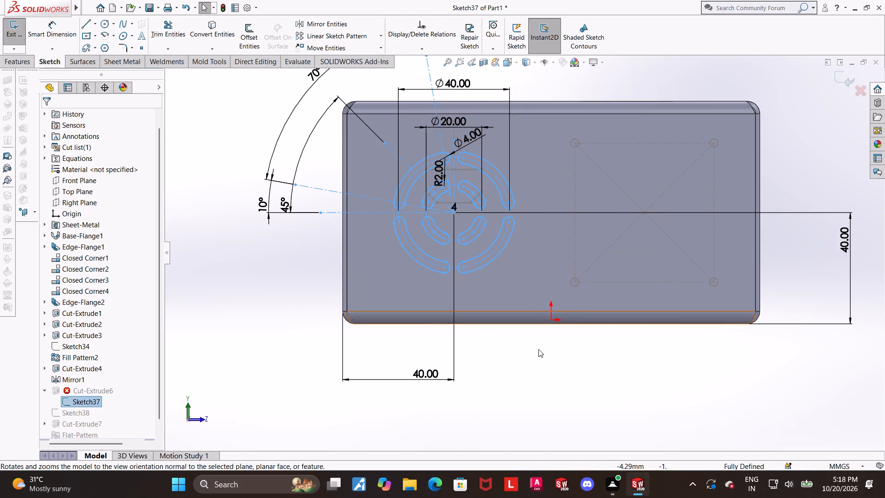
pyautogui.click(539, 371)
pyautogui.rightClick(418, 378)
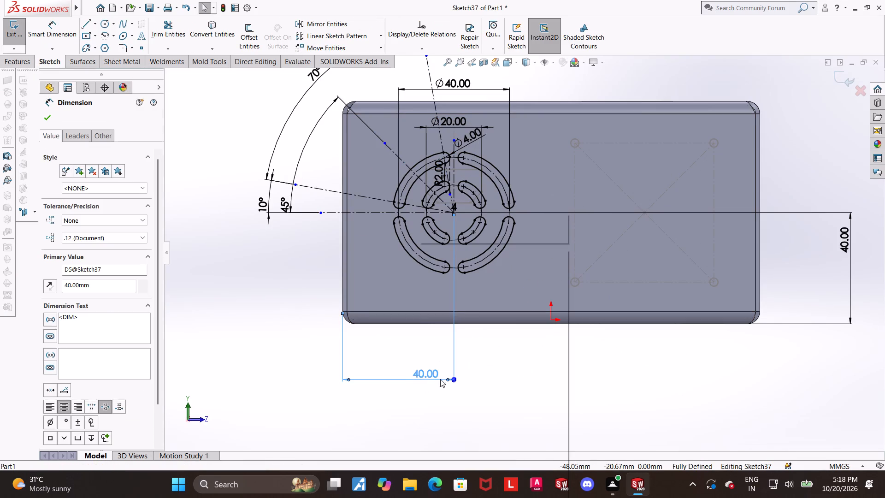
pyautogui.click(443, 368)
pyautogui.click(443, 361)
pyautogui.scroll(4, 494, 373)
pyautogui.moveTo(669, 301); pyautogui.dragTo(500, 302, button='middle')
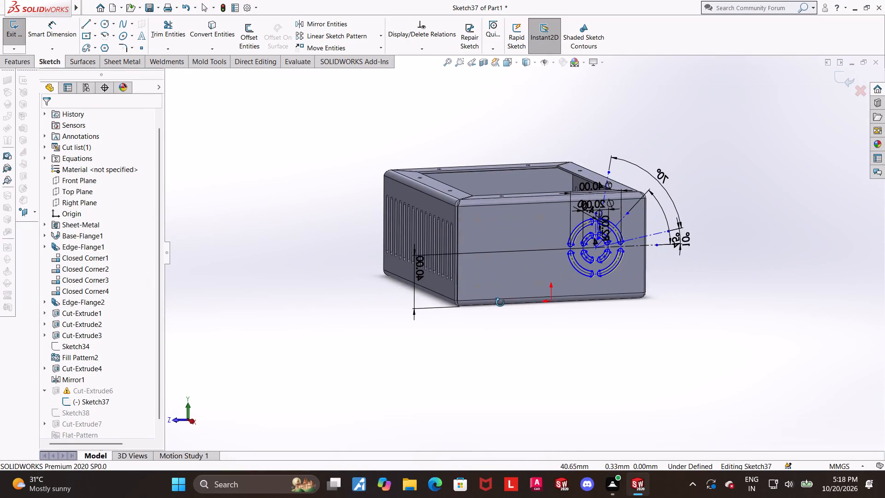
# Dimension the circular vent sketch's vertical centerline at 41.5 mm from the wall's side edge on the mounting-hole side.
pyautogui.moveTo(500, 302); pyautogui.dragTo(500, 302, button='middle')
pyautogui.click(509, 64)
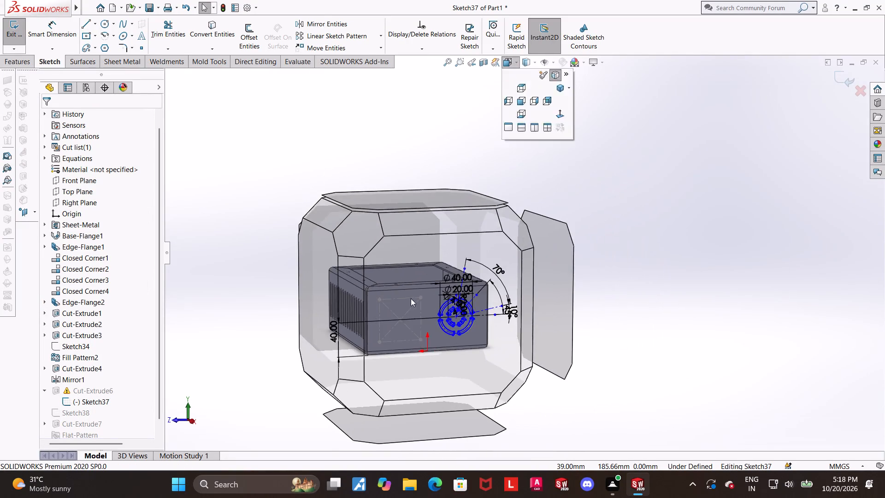
pyautogui.click(412, 295)
pyautogui.click(796, 368)
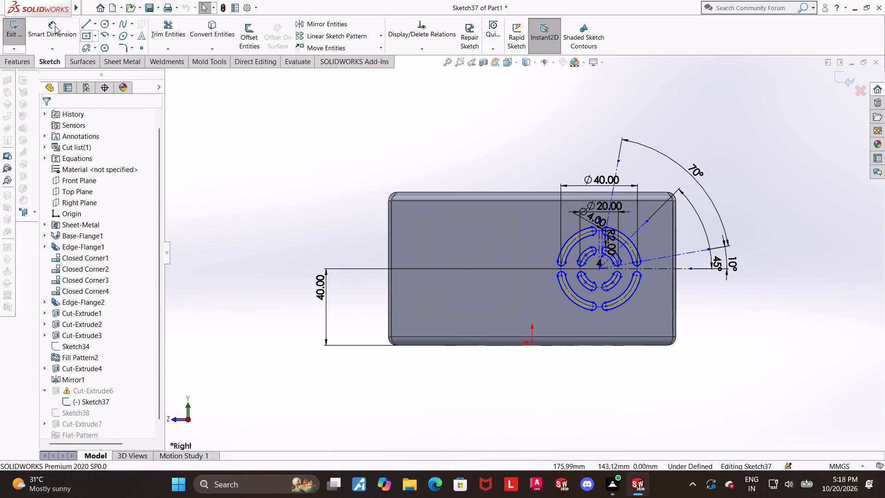
pyautogui.click(55, 26)
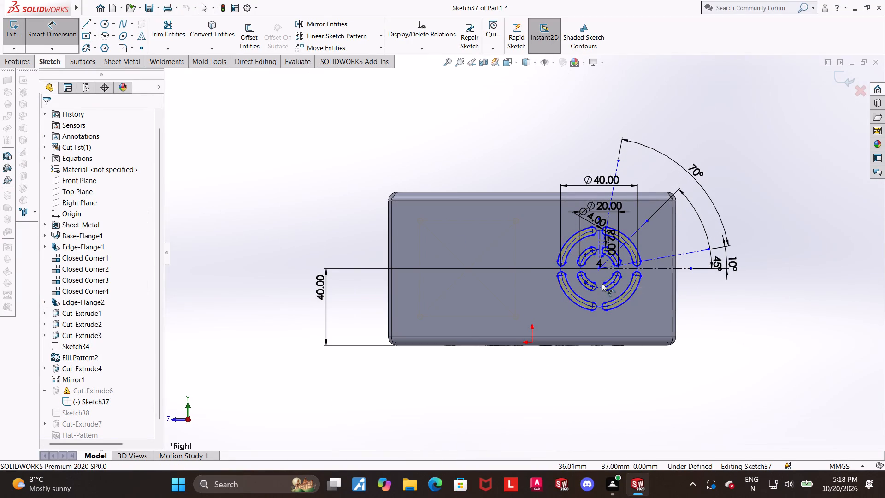
pyautogui.scroll(-5, 602, 285)
pyautogui.scroll(3, 578, 233)
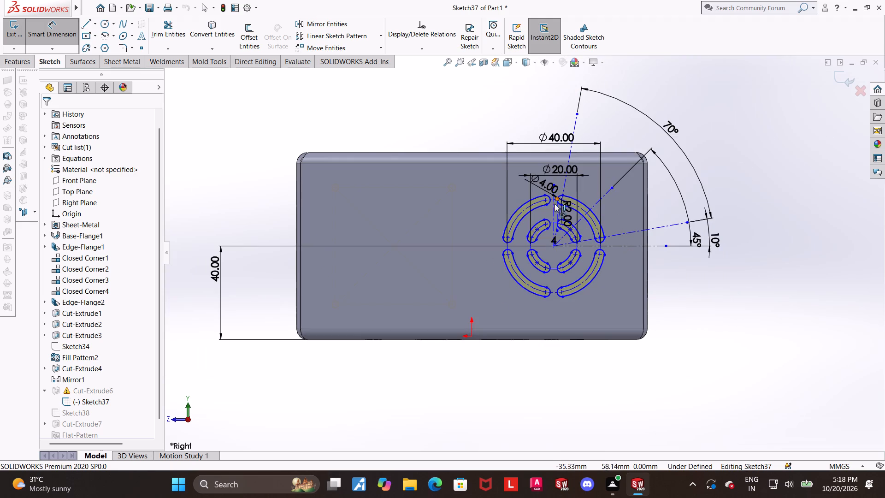
pyautogui.click(553, 205)
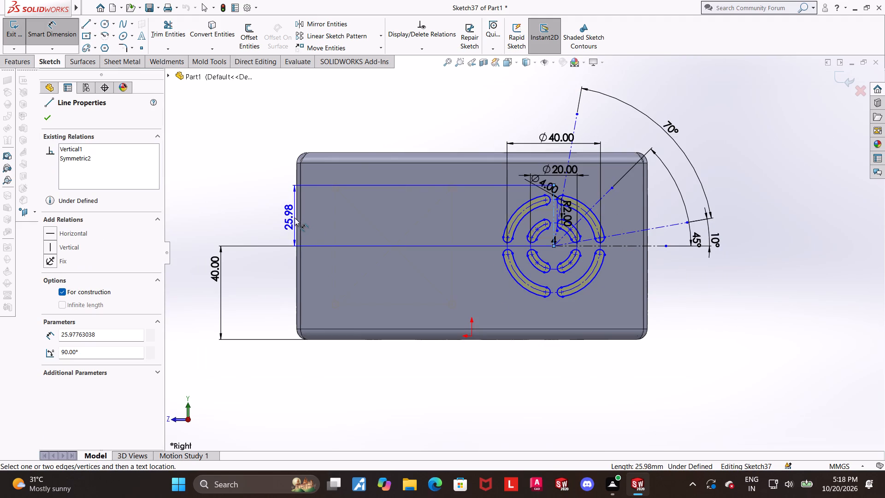
pyautogui.click(296, 219)
pyautogui.click(312, 130)
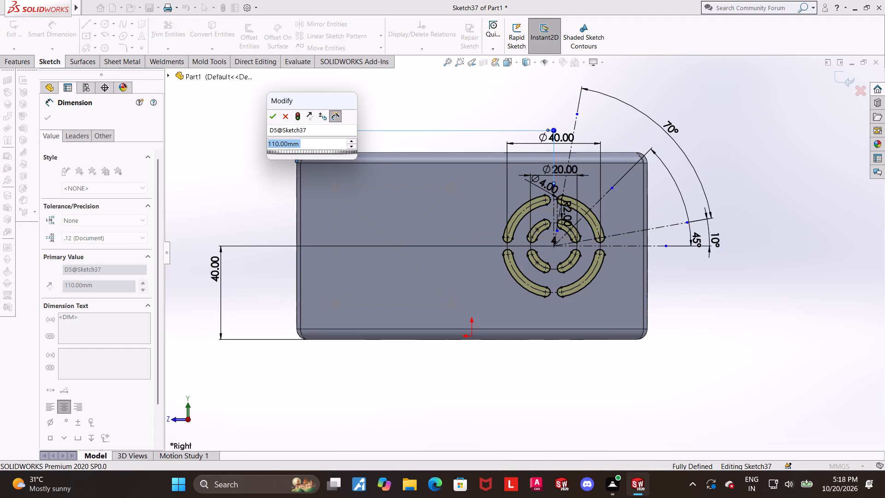
pyautogui.write('41.')
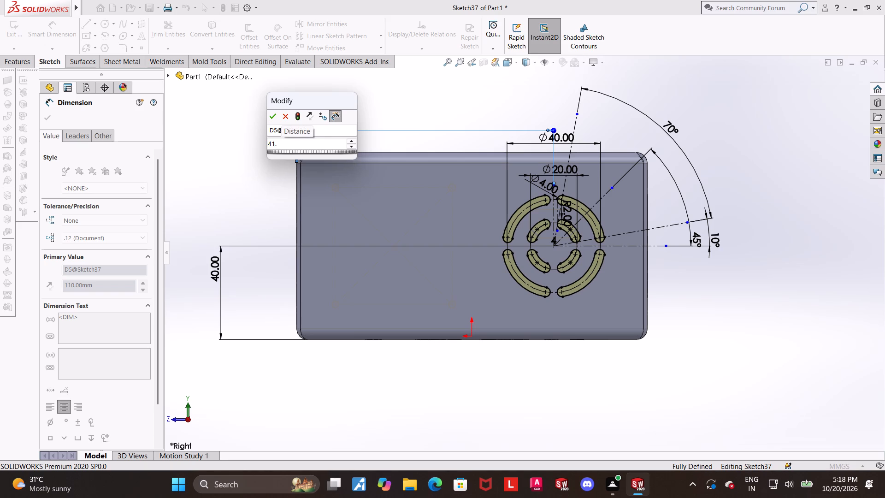
pyautogui.write('35')
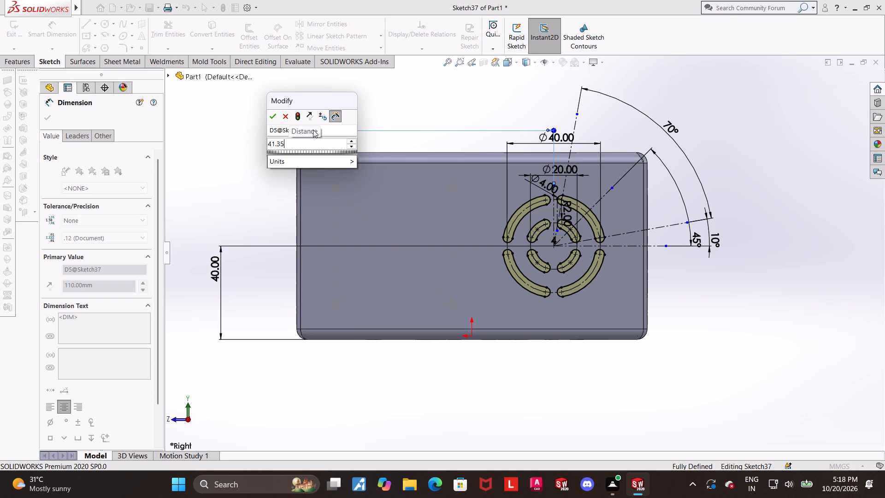
pyautogui.press('BackSpace')
pyautogui.press('BackSpace')
pyautogui.press('5')
pyautogui.press('Return')
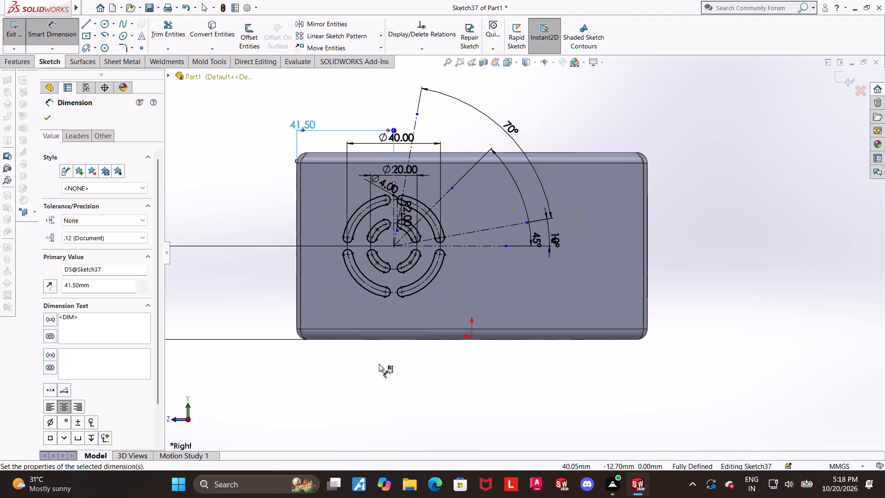
# Examine the repositioned circular vent sketch and its dimensions against the wall outline.
pyautogui.scroll(1, 388, 349)
pyautogui.scroll(-1, 424, 242)
pyautogui.scroll(-1, 526, 214)
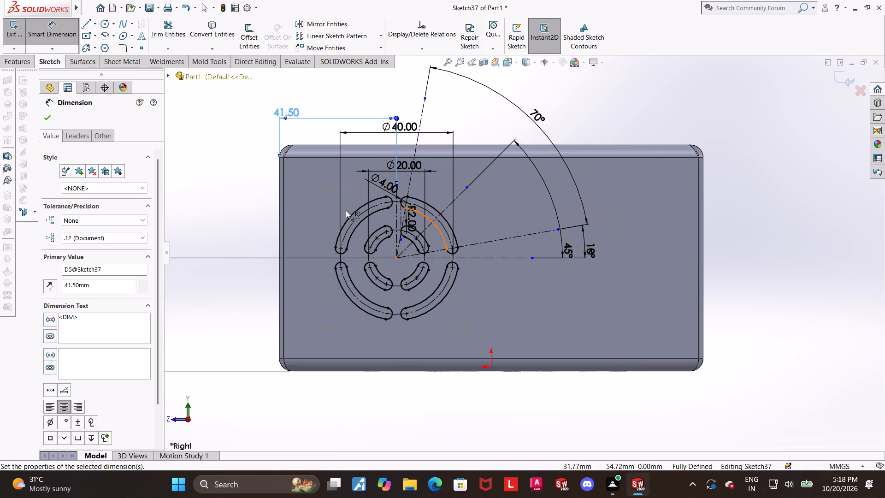
pyautogui.scroll(1, 377, 230)
pyautogui.scroll(-2, 486, 267)
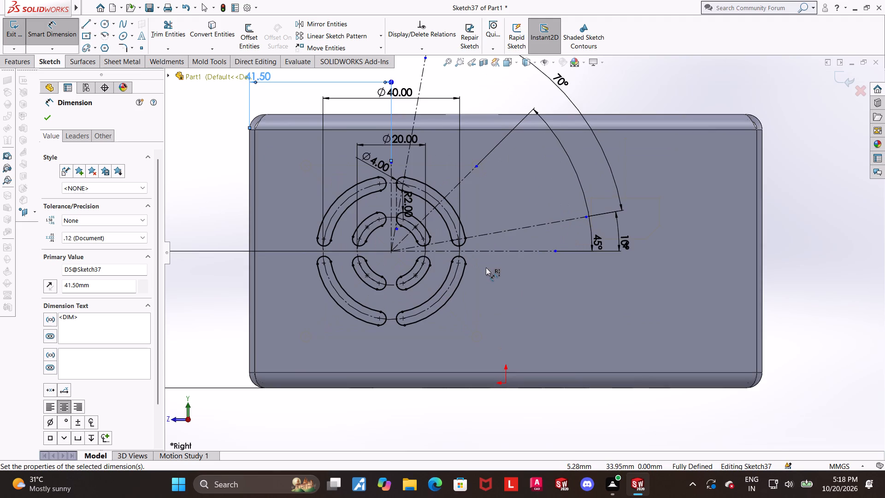
pyautogui.scroll(-1, 486, 267)
pyautogui.scroll(2, 334, 218)
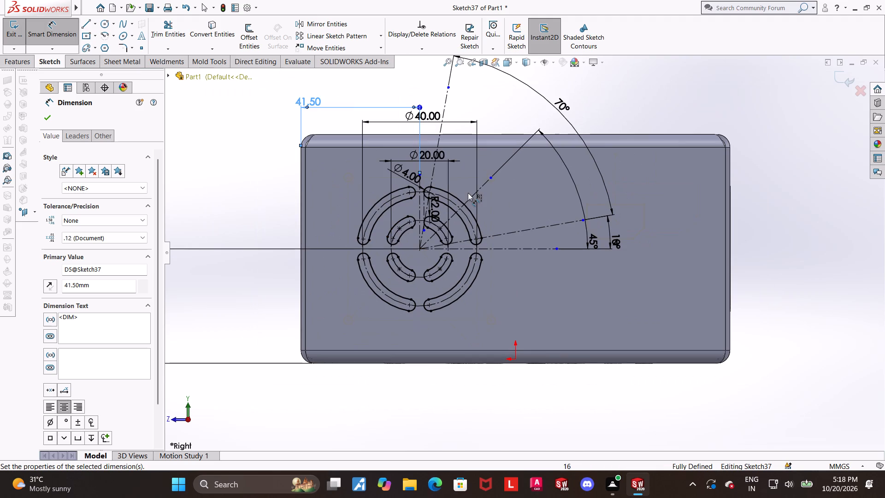
pyautogui.scroll(-1, 468, 193)
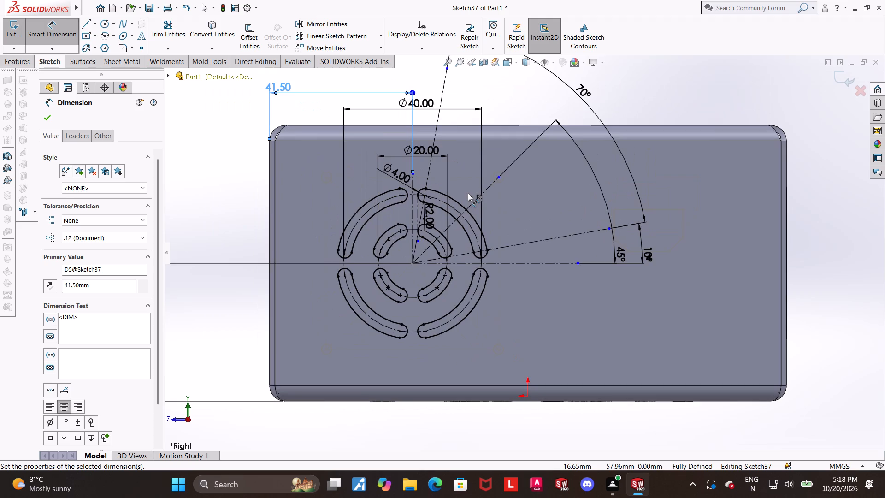
pyautogui.scroll(1, 429, 151)
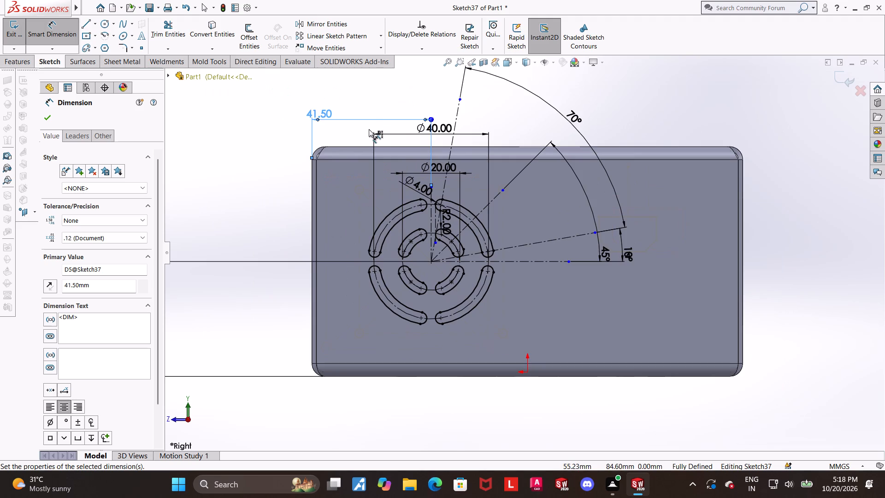
pyautogui.scroll(-1, 369, 129)
pyautogui.scroll(3, 443, 287)
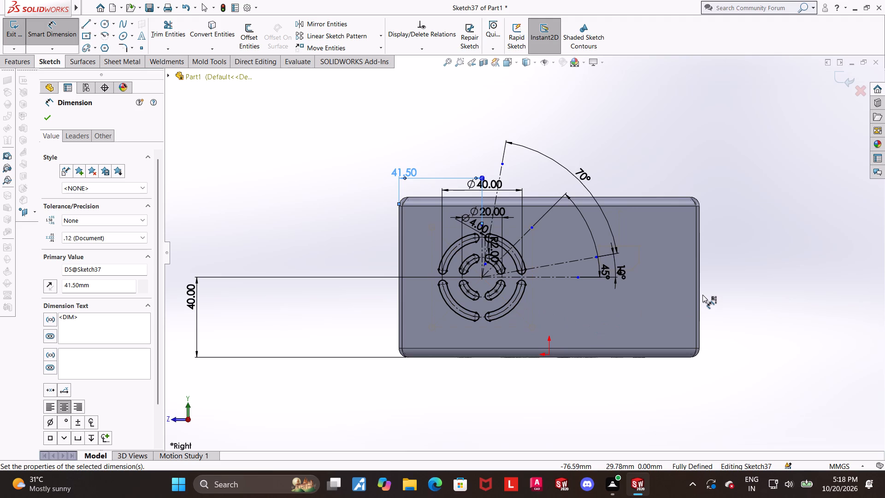
pyautogui.scroll(-1, 700, 297)
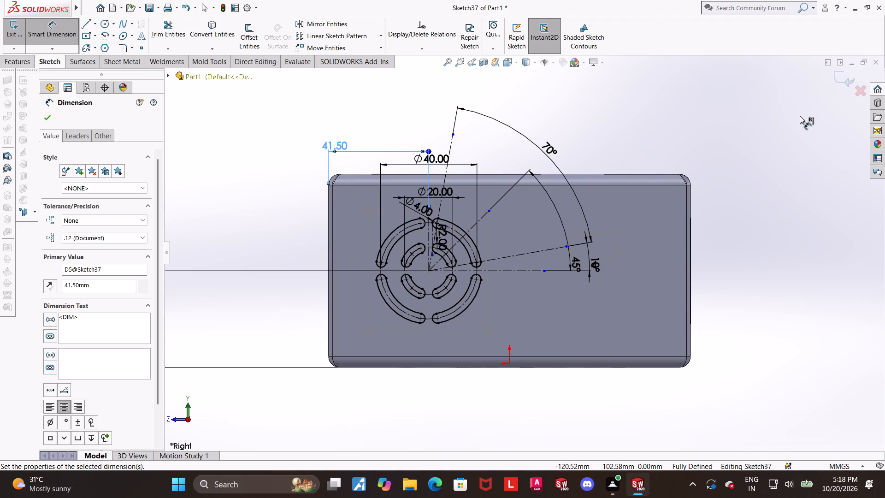
# Exit the vent sketch, keeping its changes, and continue past the Cut-Extrude6 rebuild error.
pyautogui.click(838, 77)
pyautogui.scroll(1, 770, 212)
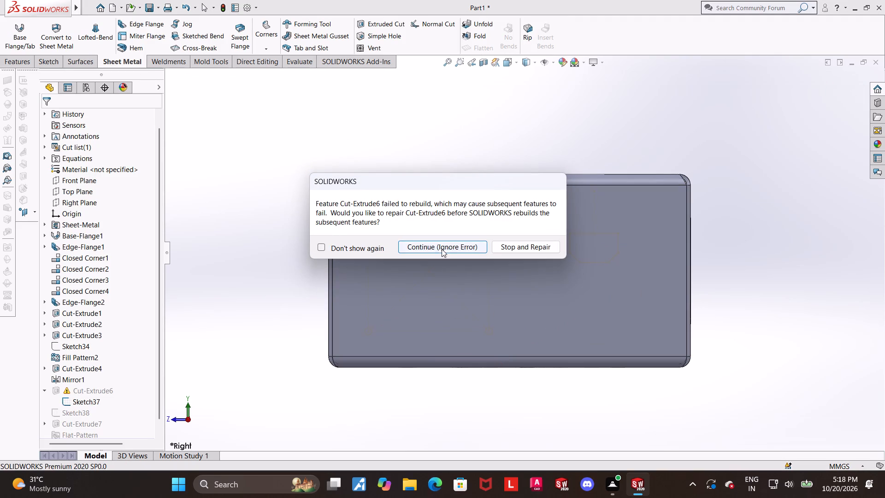
pyautogui.click(440, 246)
pyautogui.click(384, 7)
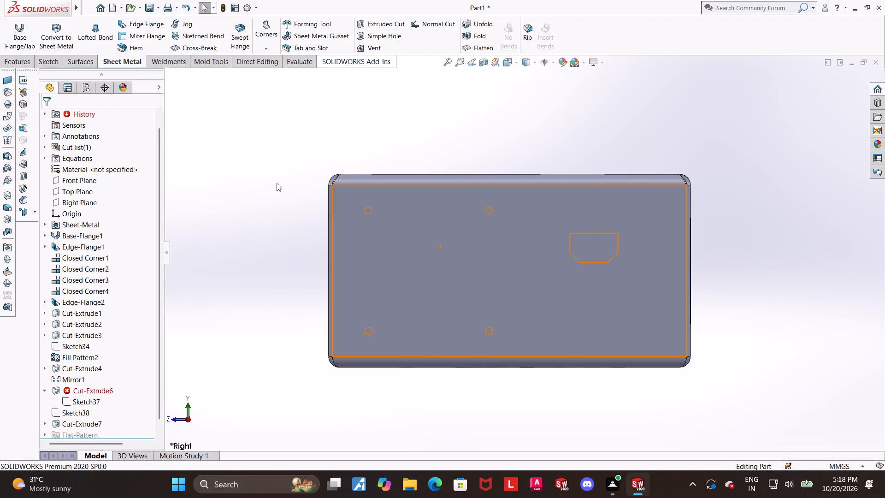
# Edit Cut-Extrude6 and reverse its cut direction so the circular vent slots cut into the connector wall.
pyautogui.click(59, 391)
pyautogui.click(65, 362)
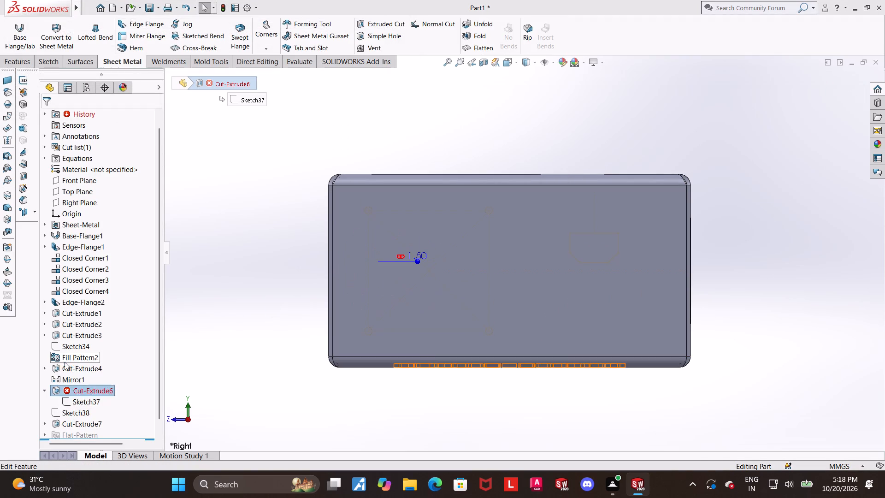
pyautogui.scroll(2, 280, 365)
pyautogui.moveTo(348, 363); pyautogui.dragTo(373, 375, button='middle')
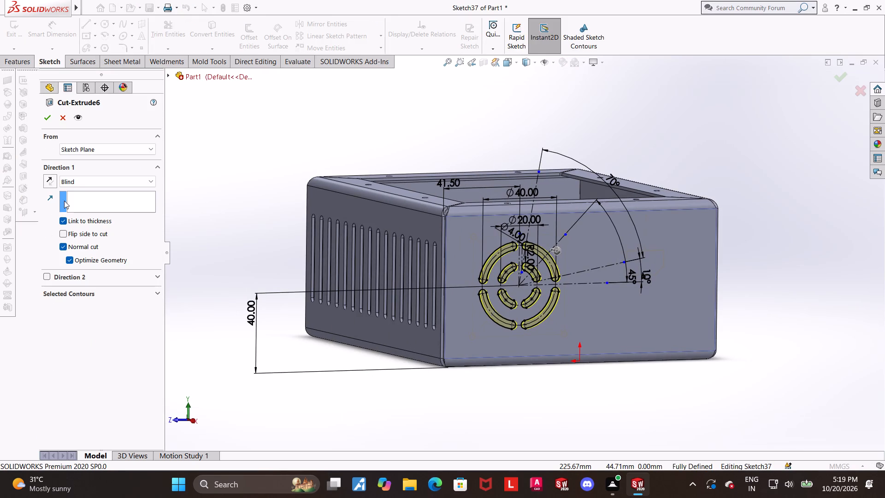
pyautogui.click(54, 181)
pyautogui.moveTo(511, 243); pyautogui.dragTo(509, 275, button='middle')
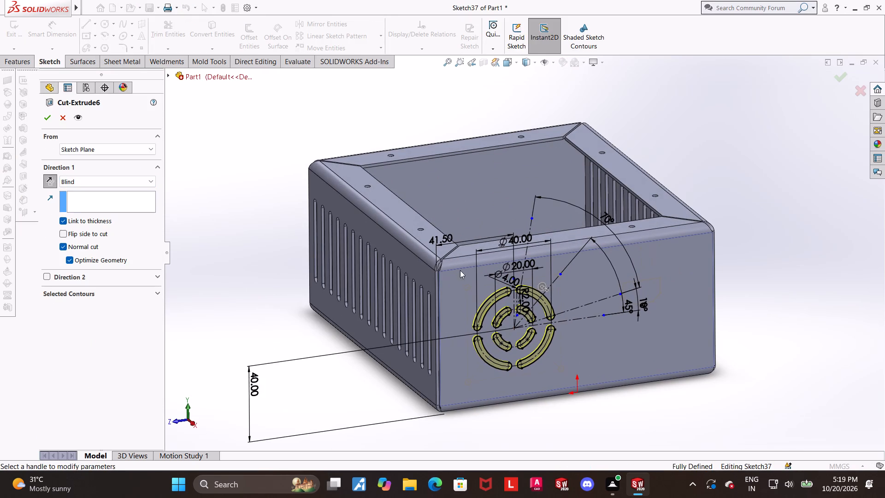
pyautogui.click(46, 120)
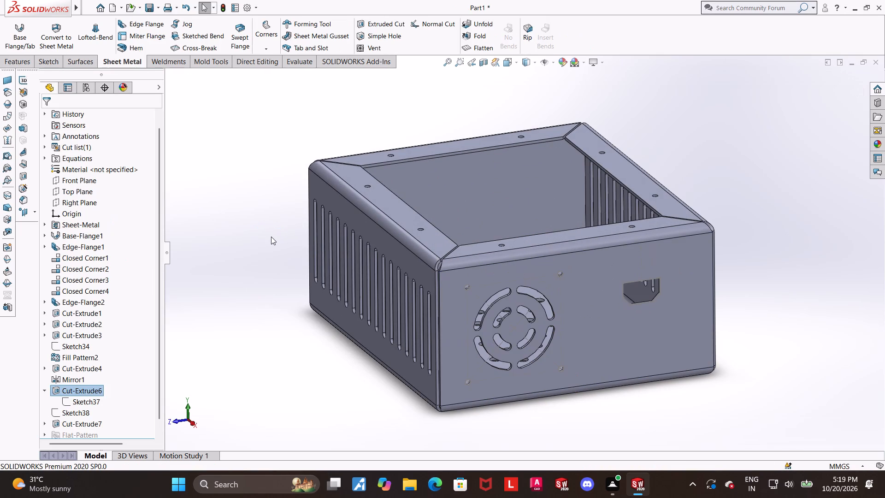
# Inspect the connector wall square-on, checking the dimensions of vent sketch Sketch37 and of hole and connector sketch Sketch36.
pyautogui.click(271, 237)
pyautogui.moveTo(309, 287); pyautogui.dragTo(293, 257, button='middle')
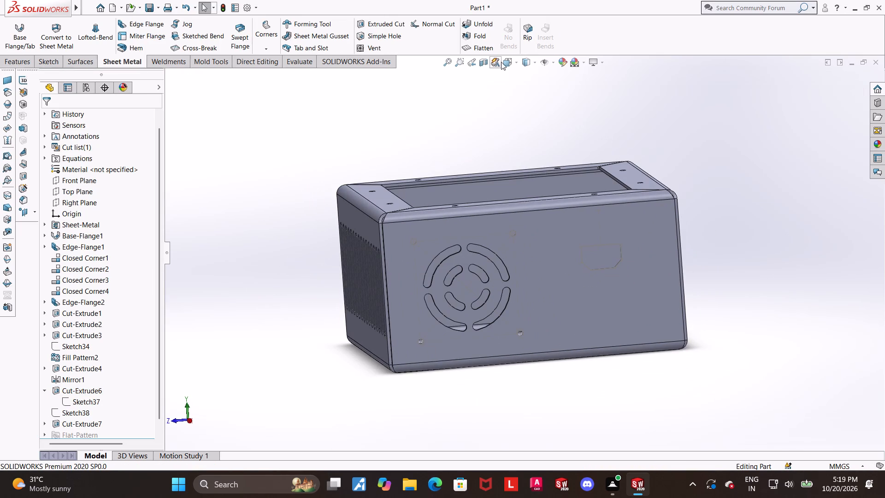
pyautogui.click(508, 63)
pyautogui.click(412, 300)
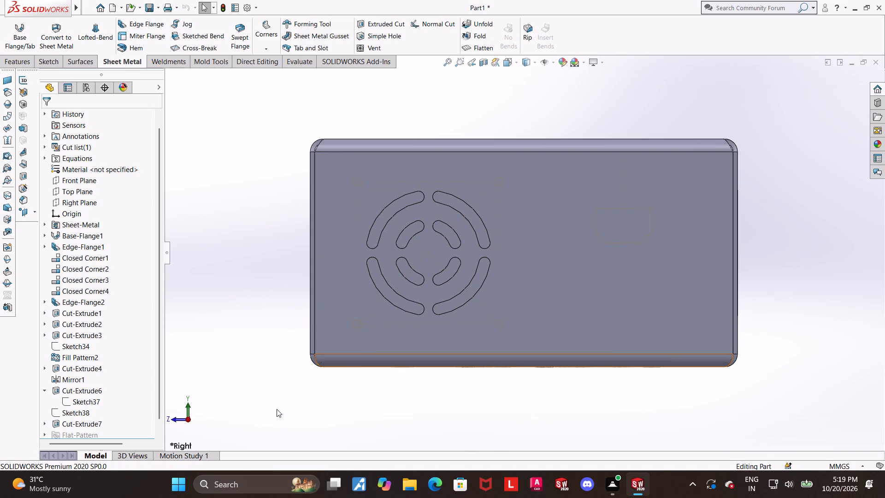
pyautogui.click(87, 403)
pyautogui.click(311, 404)
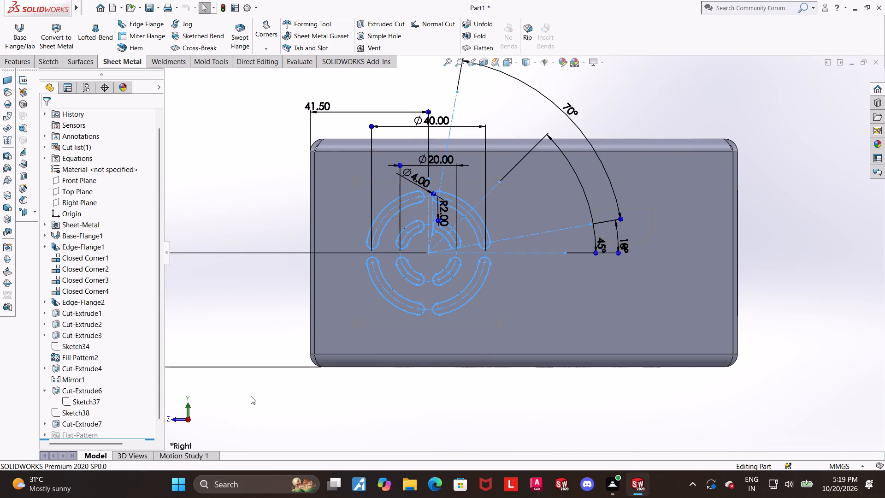
pyautogui.click(44, 391)
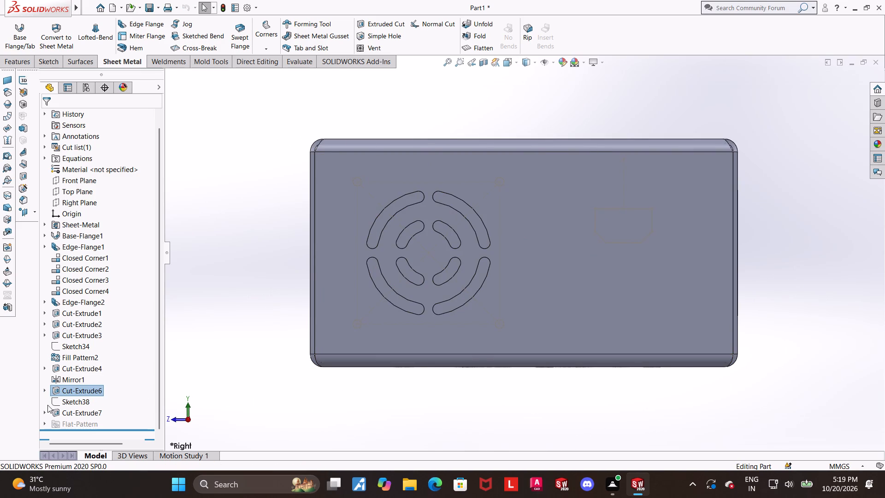
pyautogui.click(47, 413)
pyautogui.click(76, 421)
pyautogui.click(83, 406)
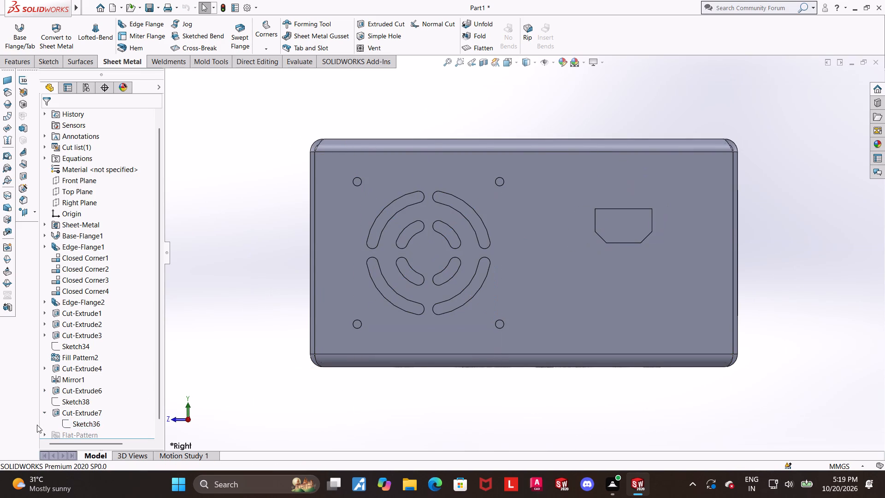
pyautogui.click(41, 413)
pyautogui.scroll(-2, 451, 226)
pyautogui.click(78, 424)
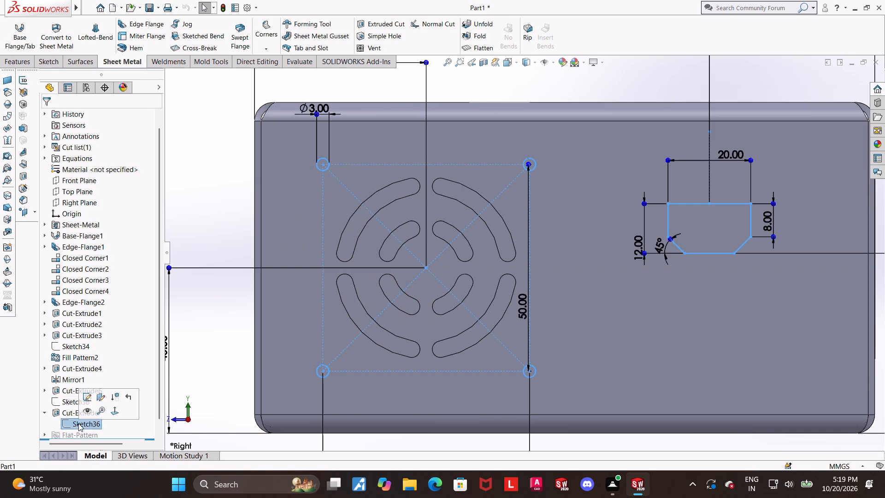
pyautogui.scroll(3, 374, 281)
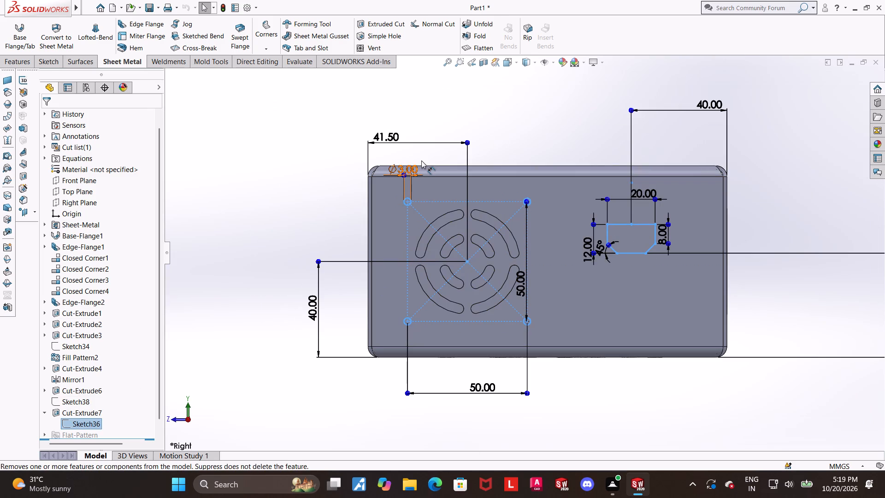
# Compare the position of the concentric-circle layout in Sketch38 with the circular vent slots of Sketch37.
pyautogui.click(45, 412)
pyautogui.click(41, 389)
pyautogui.click(58, 399)
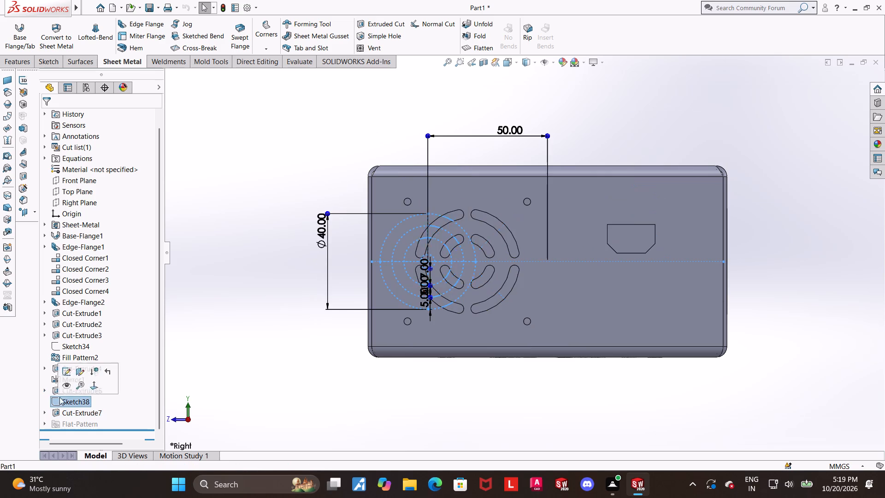
pyautogui.scroll(-2, 573, 216)
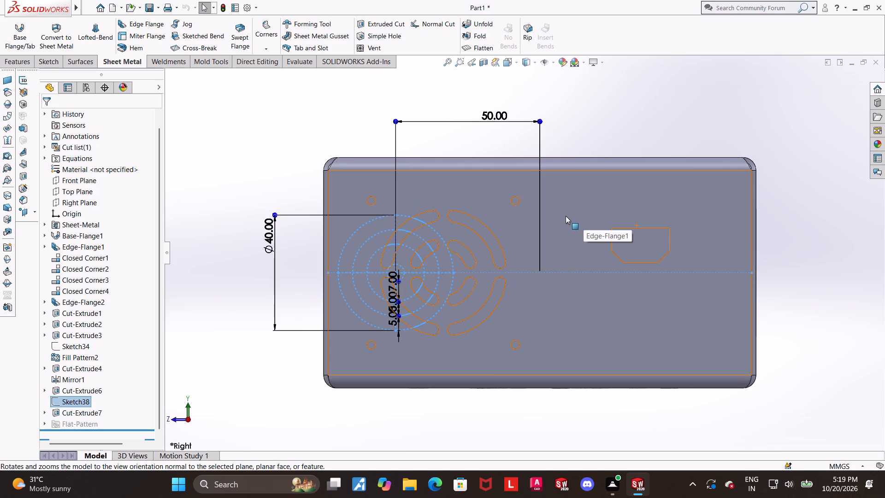
pyautogui.scroll(1, 566, 216)
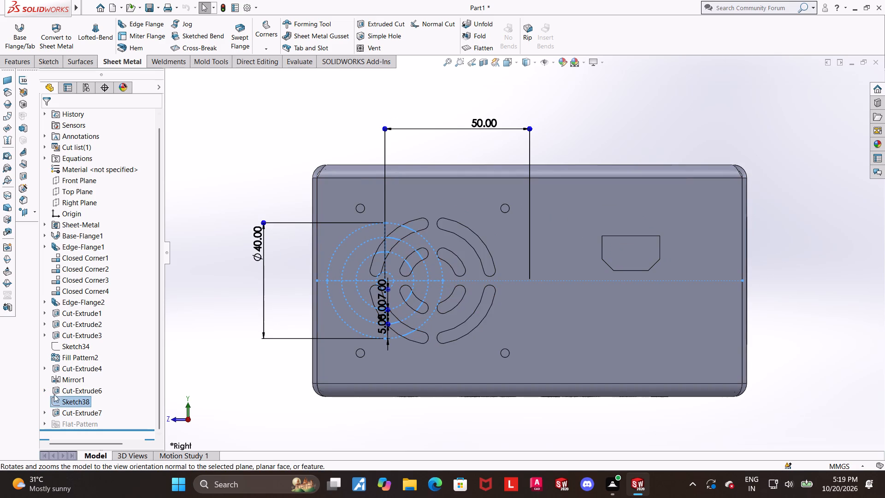
pyautogui.click(44, 394)
pyautogui.click(76, 400)
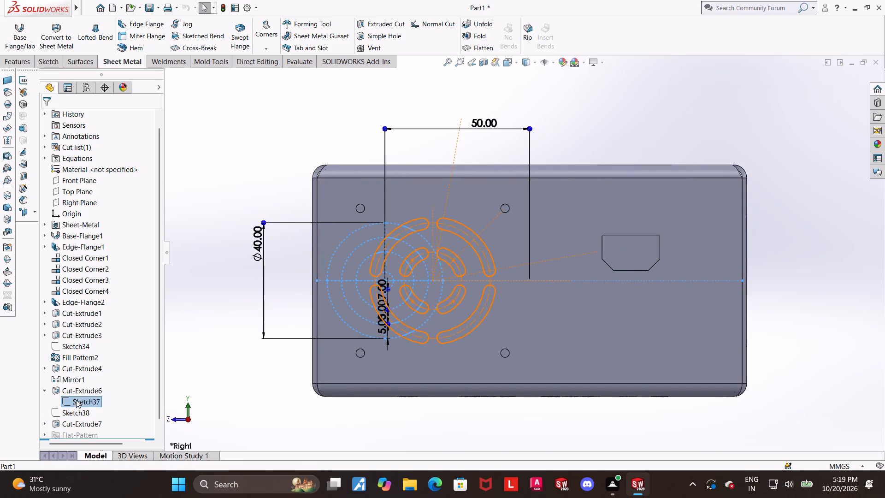
pyautogui.scroll(1, 467, 279)
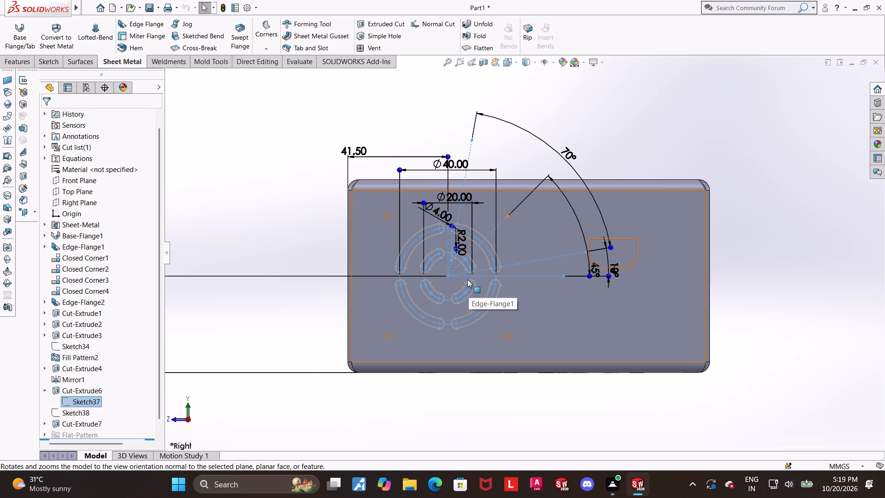
# Examine the circular vent slot layout of Sketch37 square-on, including its position, slot diameter and angle dimensions relative to the wall edges.
pyautogui.scroll(-1, 467, 279)
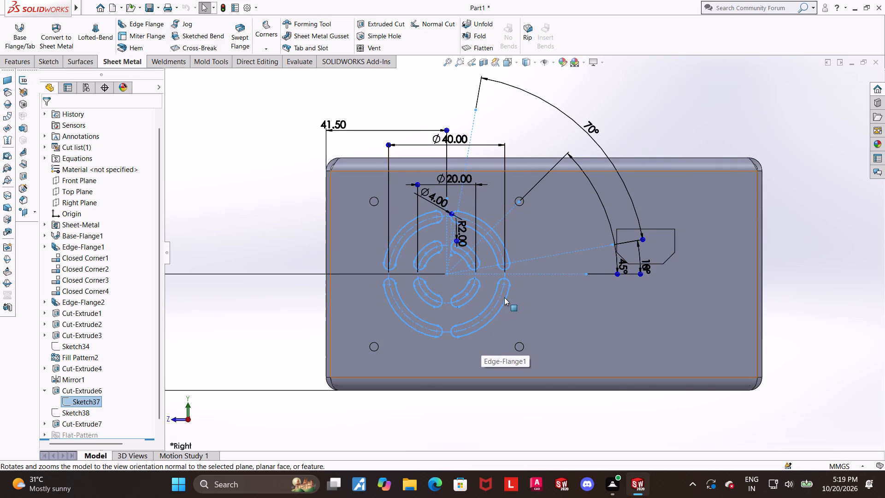
pyautogui.scroll(-1, 504, 297)
pyautogui.scroll(3, 504, 297)
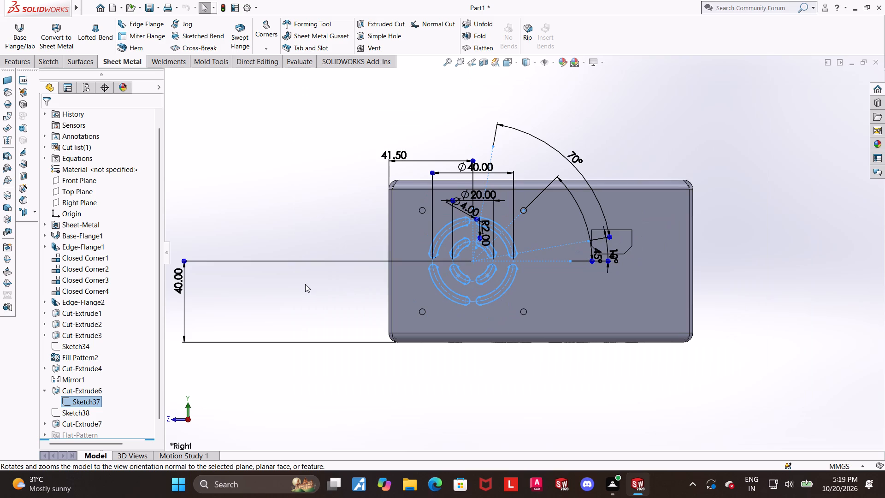
pyautogui.scroll(-3, 532, 259)
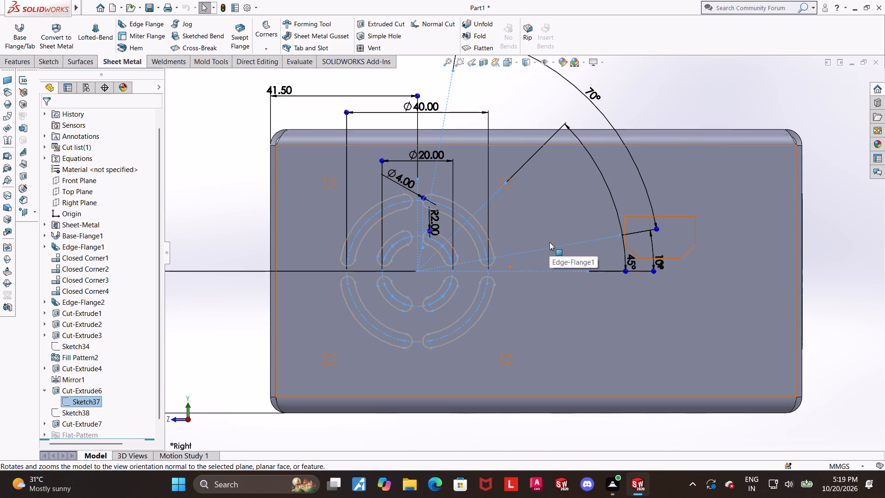
pyautogui.scroll(-2, 484, 242)
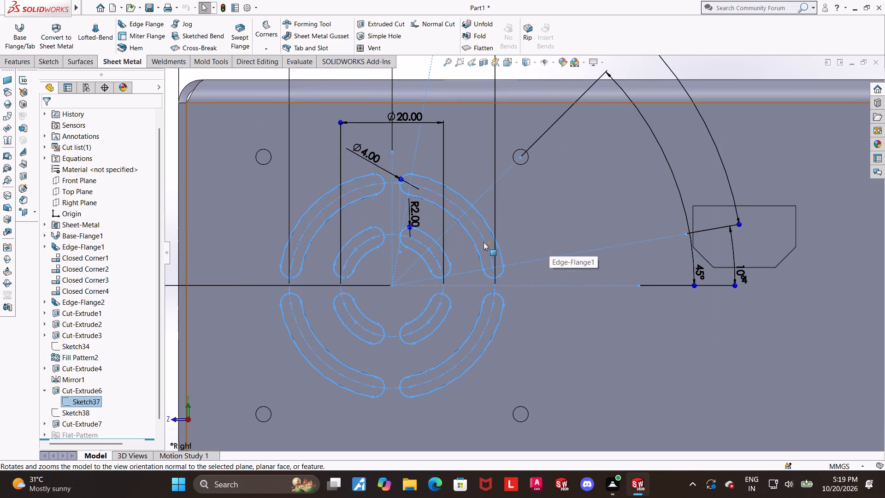
pyautogui.scroll(2, 484, 242)
pyautogui.scroll(-1, 448, 273)
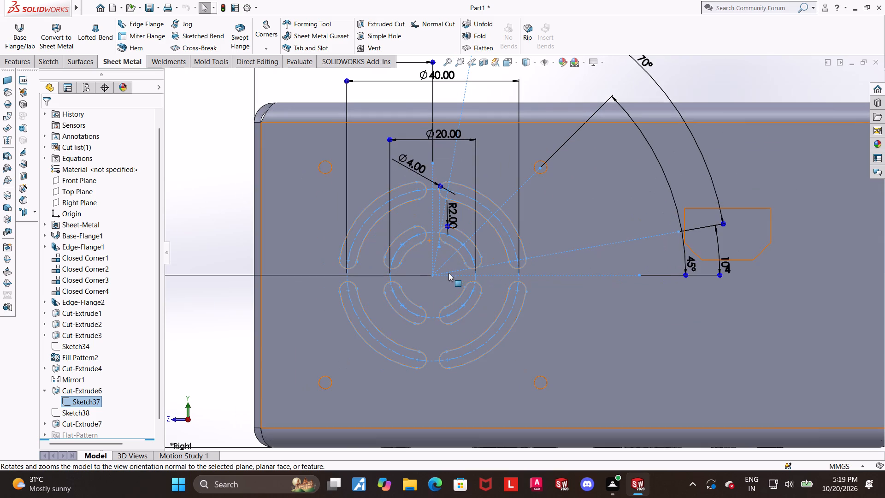
pyautogui.scroll(7, 472, 286)
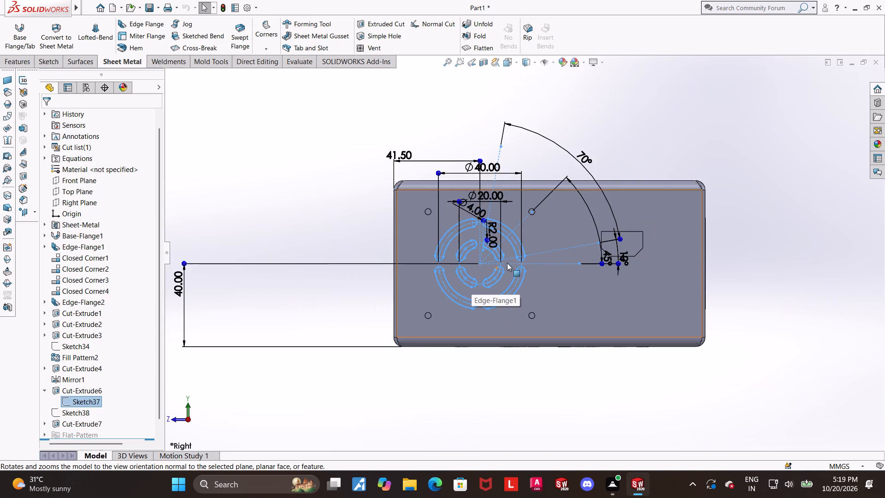
pyautogui.scroll(-2, 508, 261)
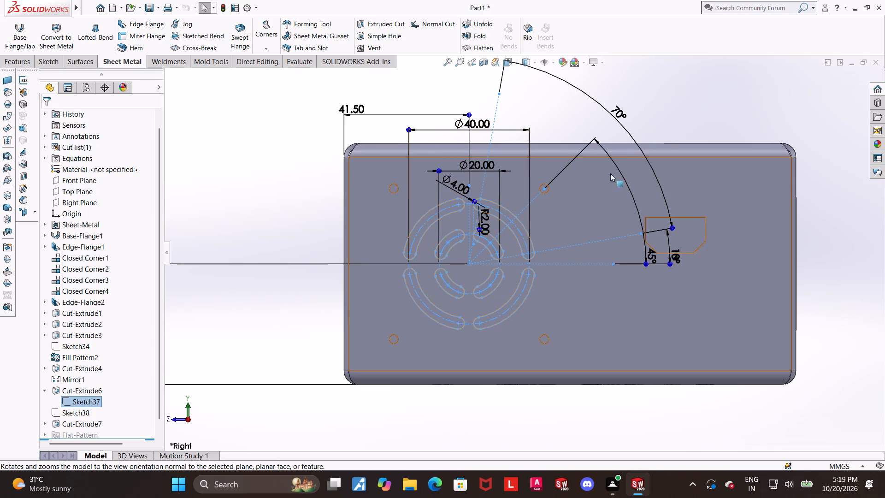
pyautogui.click(245, 327)
pyautogui.scroll(2, 307, 334)
pyautogui.click(77, 399)
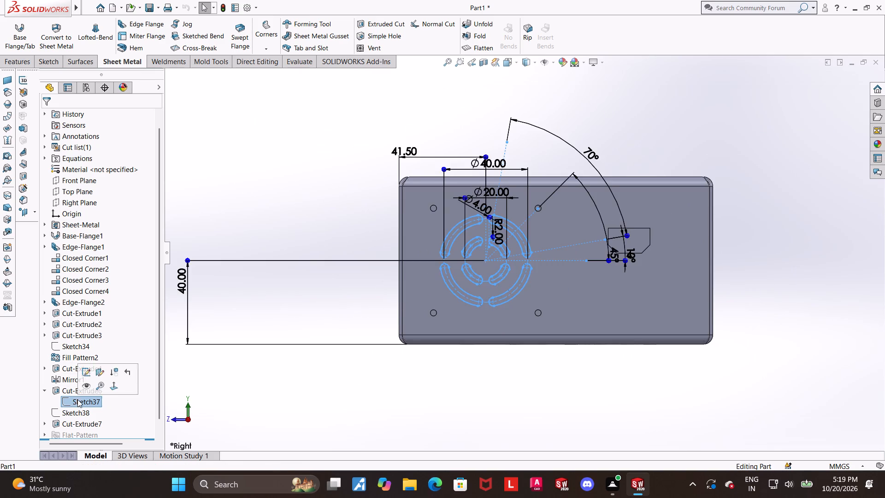
pyautogui.scroll(-3, 609, 219)
pyautogui.scroll(1, 476, 265)
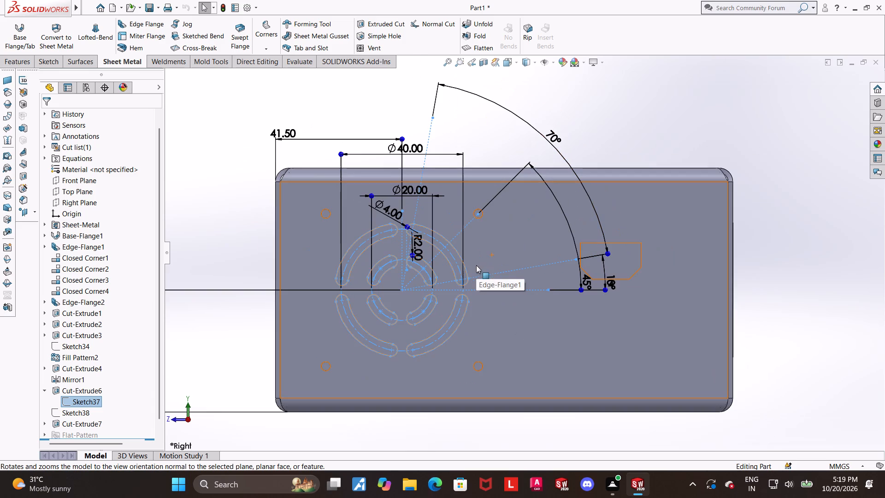
pyautogui.scroll(-2, 427, 230)
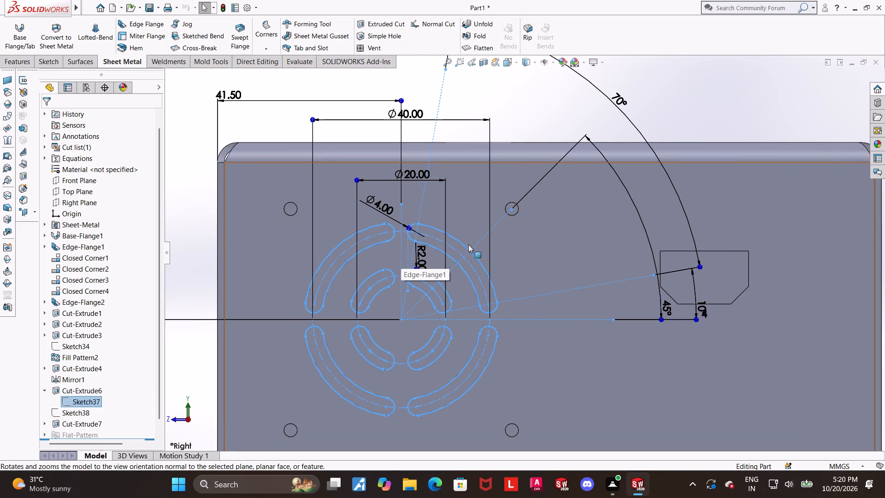
pyautogui.scroll(-3, 426, 300)
pyautogui.scroll(-4, 424, 259)
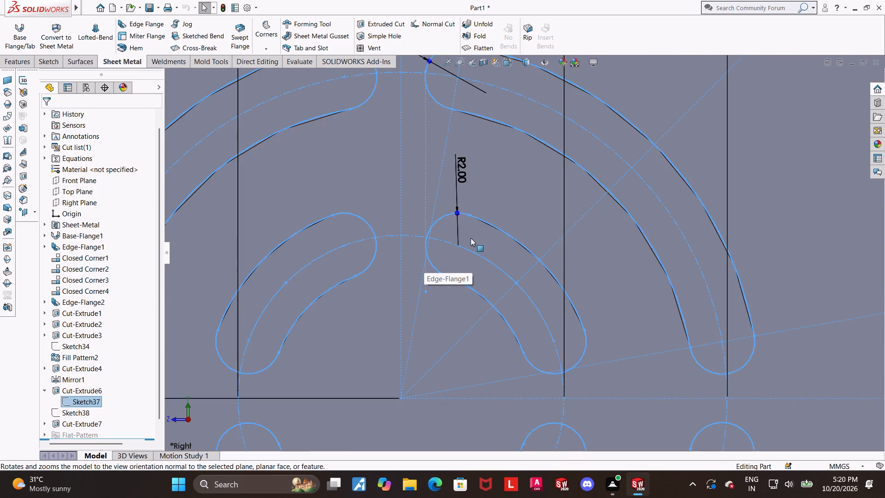
pyautogui.scroll(2, 471, 238)
pyautogui.scroll(-1, 525, 234)
pyautogui.scroll(9, 525, 234)
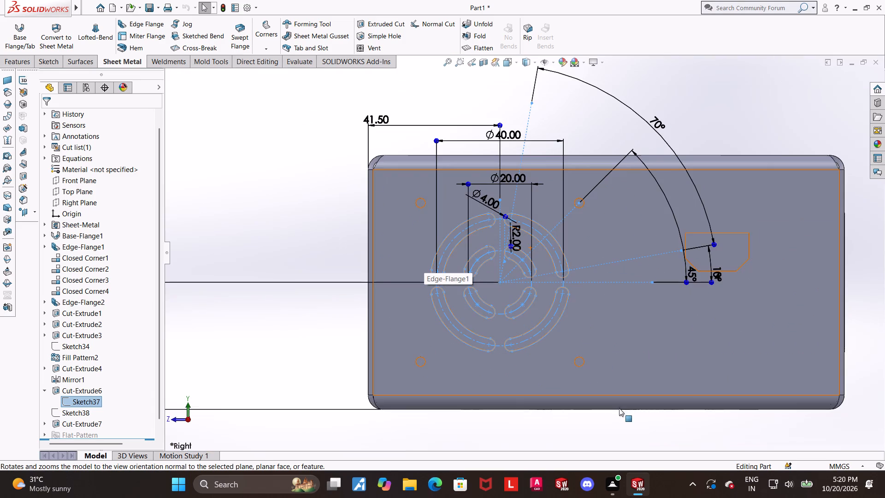
pyautogui.scroll(2, 619, 402)
pyautogui.click(626, 408)
# Collapse Cut-Extrude6 and reorder Sketch38 in the feature tree so it sits between Cut-Extrude7 and Flat-Pattern.
pyautogui.moveTo(546, 373); pyautogui.dragTo(713, 388, button='middle')
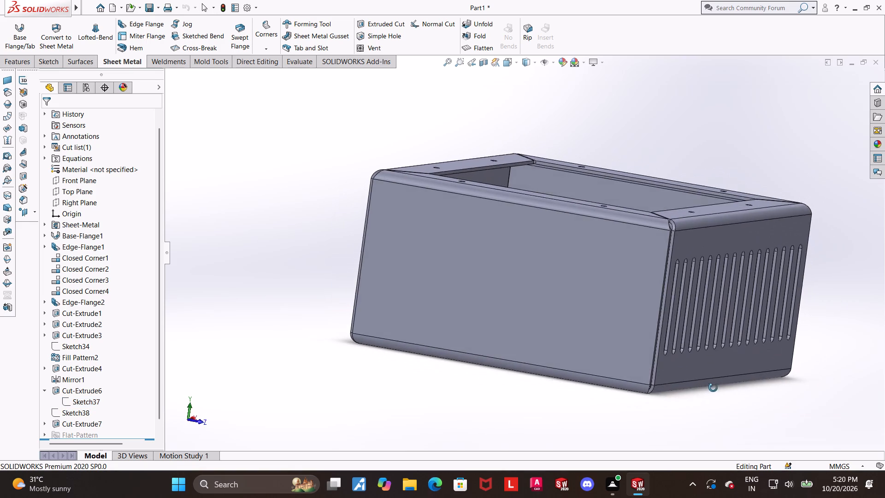
pyautogui.moveTo(713, 388); pyautogui.dragTo(713, 387, button='middle')
pyautogui.moveTo(492, 392); pyautogui.dragTo(481, 403, button='middle')
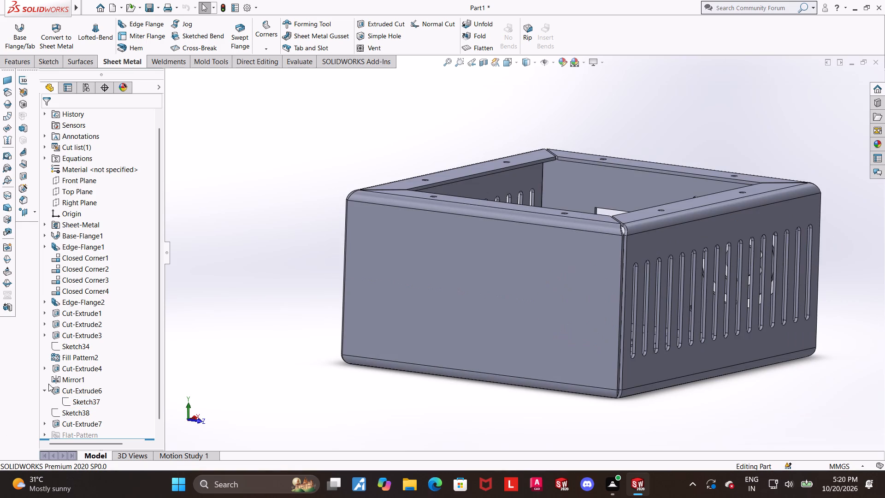
pyautogui.click(46, 390)
pyautogui.moveTo(59, 401); pyautogui.dragTo(61, 421)
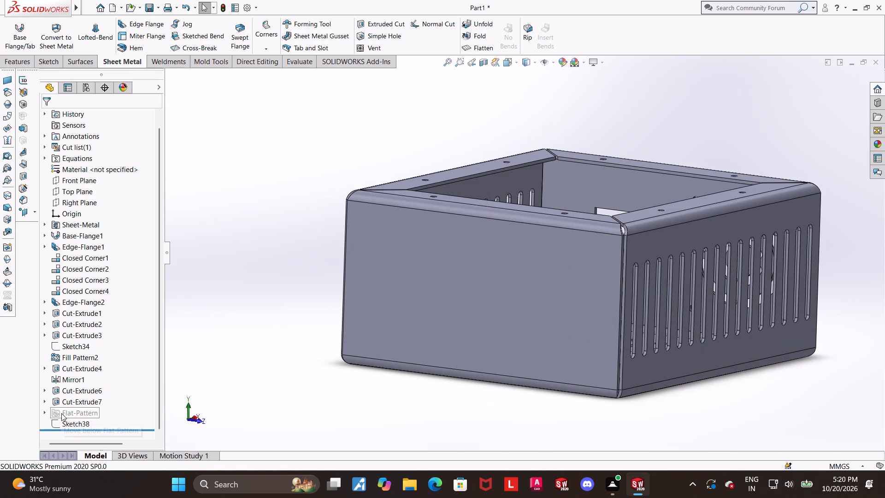
pyautogui.click(309, 427)
pyautogui.moveTo(57, 427); pyautogui.dragTo(58, 409)
pyautogui.moveTo(63, 421); pyautogui.dragTo(67, 405)
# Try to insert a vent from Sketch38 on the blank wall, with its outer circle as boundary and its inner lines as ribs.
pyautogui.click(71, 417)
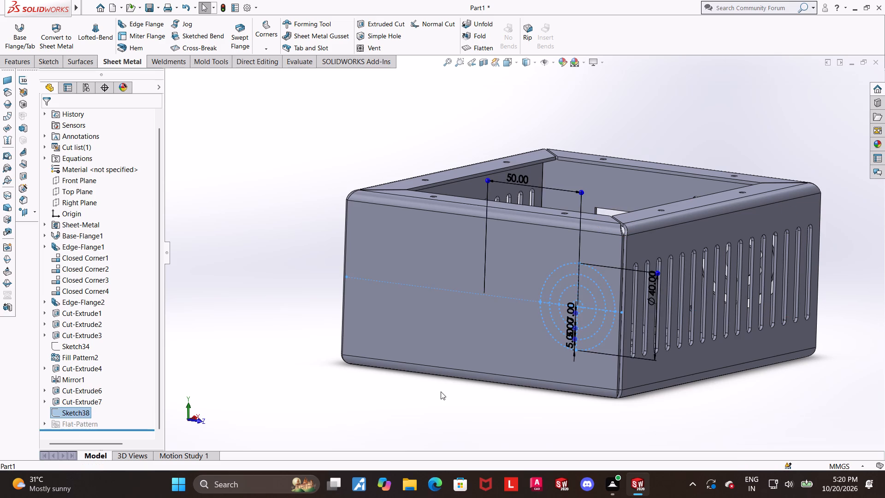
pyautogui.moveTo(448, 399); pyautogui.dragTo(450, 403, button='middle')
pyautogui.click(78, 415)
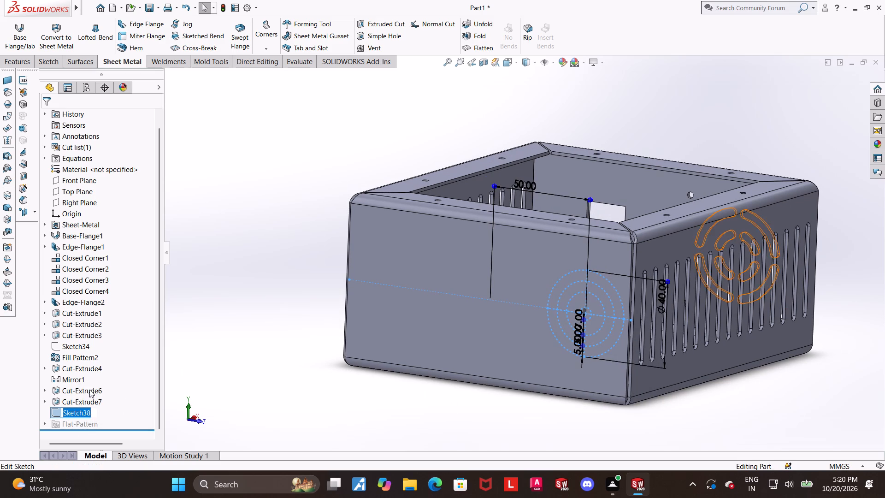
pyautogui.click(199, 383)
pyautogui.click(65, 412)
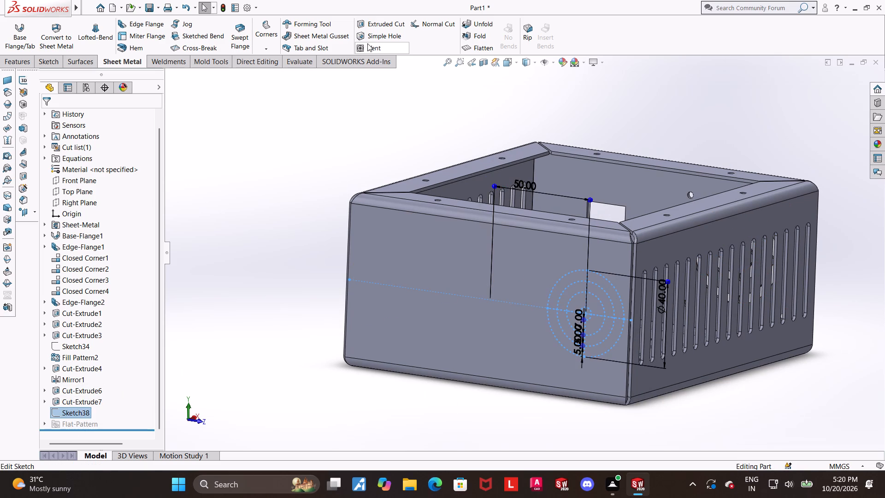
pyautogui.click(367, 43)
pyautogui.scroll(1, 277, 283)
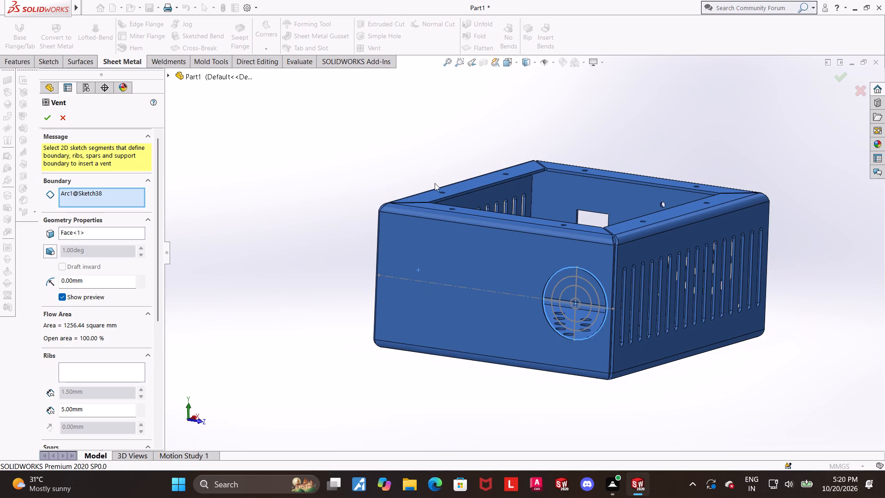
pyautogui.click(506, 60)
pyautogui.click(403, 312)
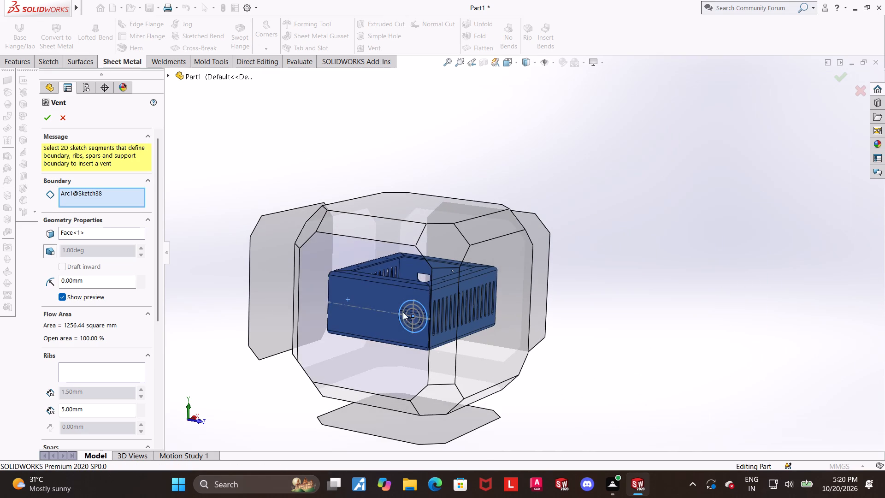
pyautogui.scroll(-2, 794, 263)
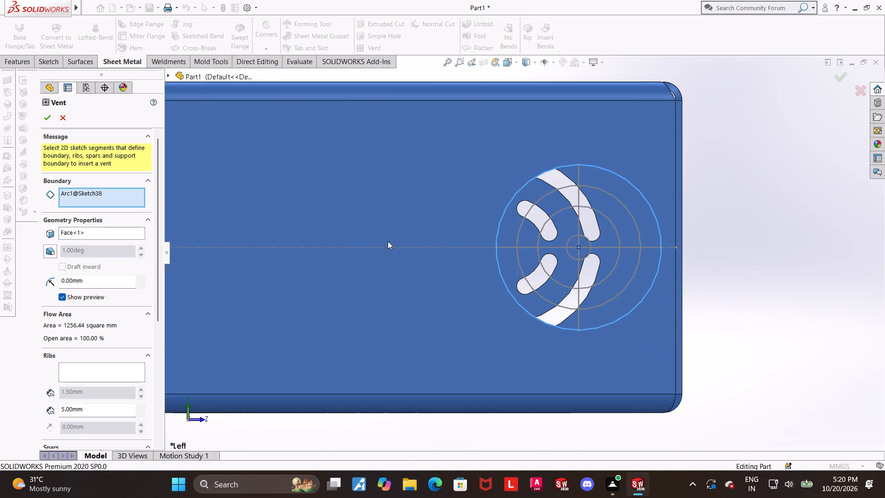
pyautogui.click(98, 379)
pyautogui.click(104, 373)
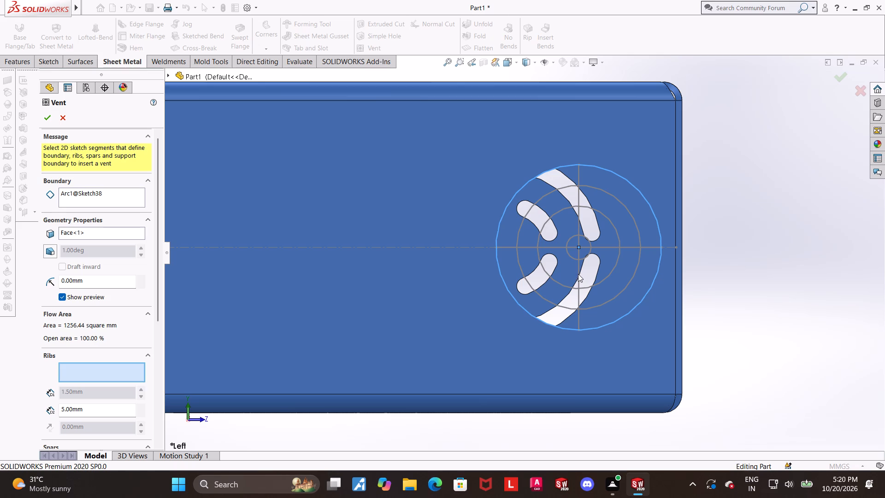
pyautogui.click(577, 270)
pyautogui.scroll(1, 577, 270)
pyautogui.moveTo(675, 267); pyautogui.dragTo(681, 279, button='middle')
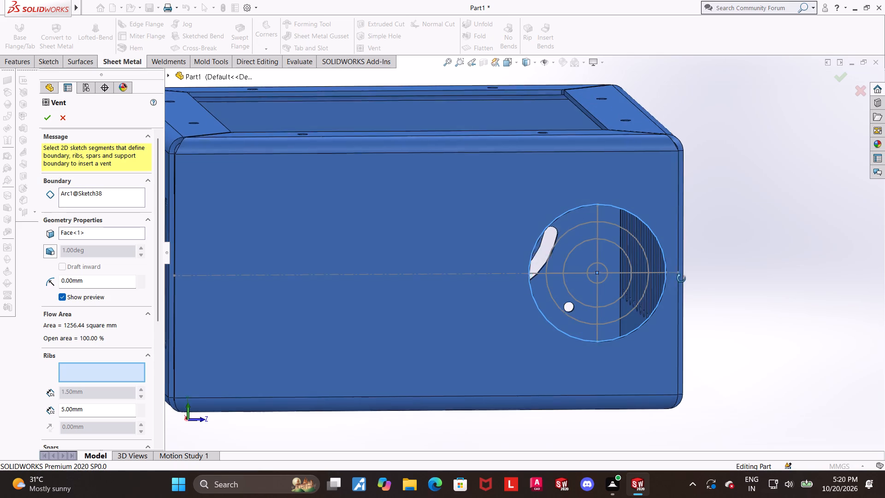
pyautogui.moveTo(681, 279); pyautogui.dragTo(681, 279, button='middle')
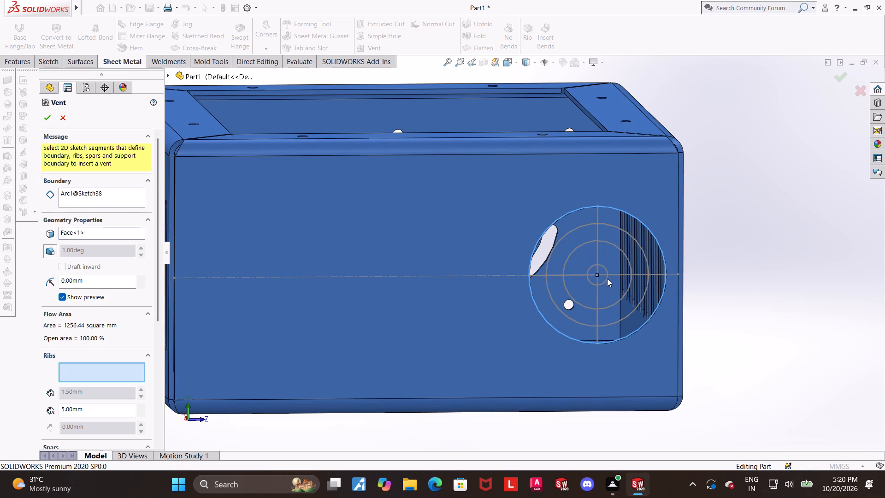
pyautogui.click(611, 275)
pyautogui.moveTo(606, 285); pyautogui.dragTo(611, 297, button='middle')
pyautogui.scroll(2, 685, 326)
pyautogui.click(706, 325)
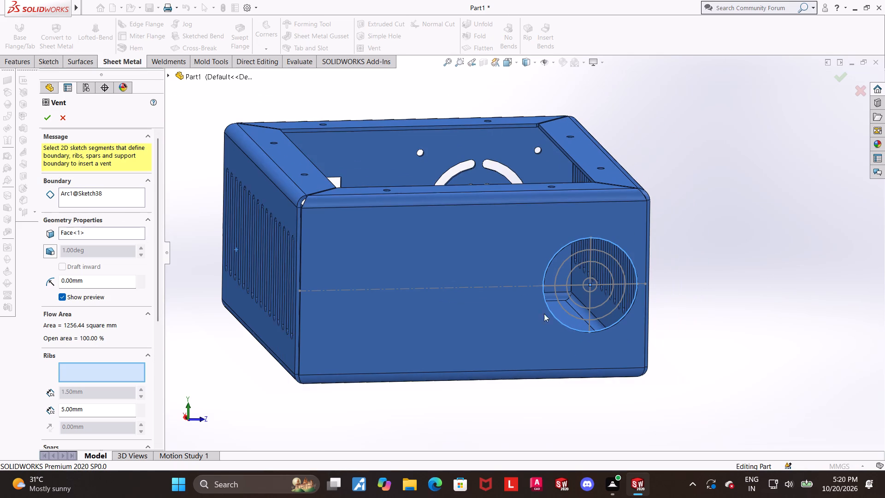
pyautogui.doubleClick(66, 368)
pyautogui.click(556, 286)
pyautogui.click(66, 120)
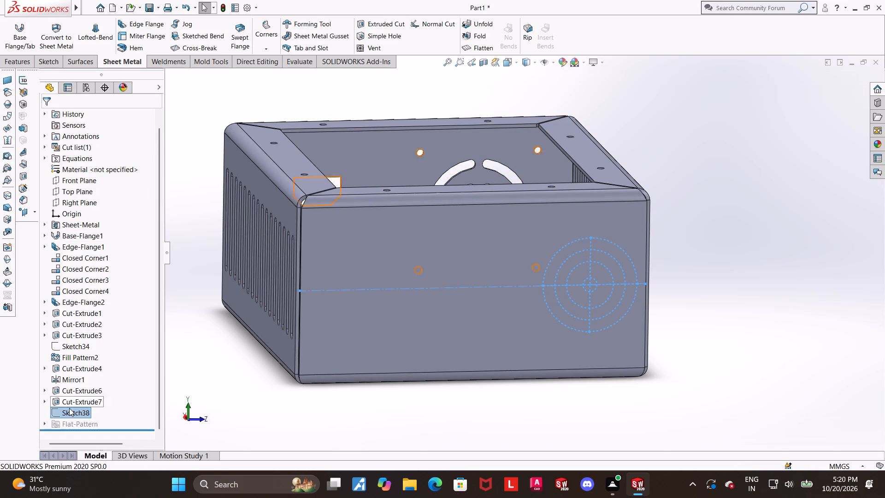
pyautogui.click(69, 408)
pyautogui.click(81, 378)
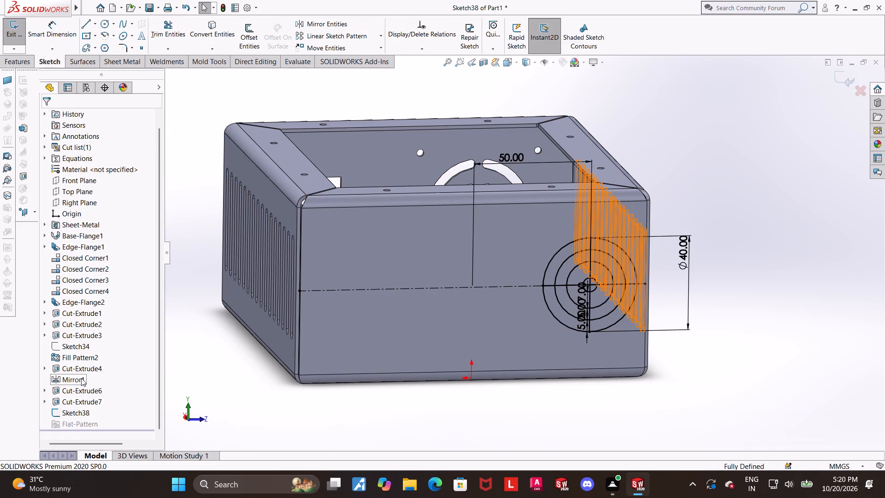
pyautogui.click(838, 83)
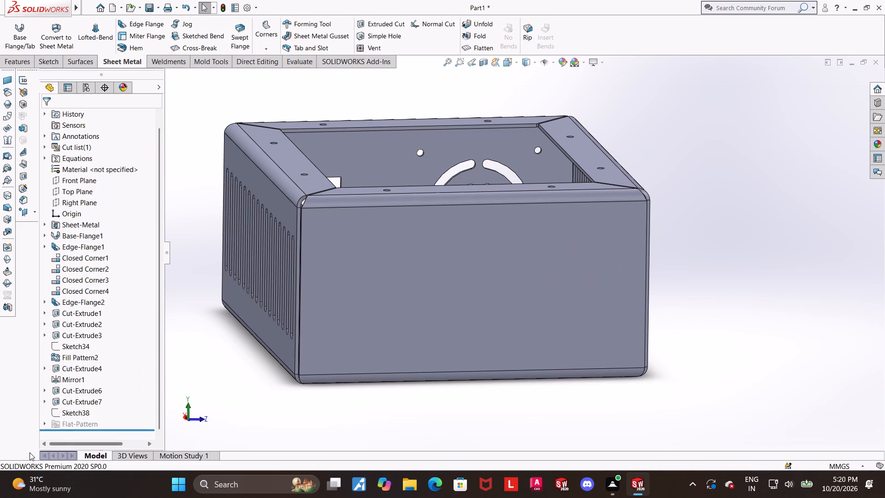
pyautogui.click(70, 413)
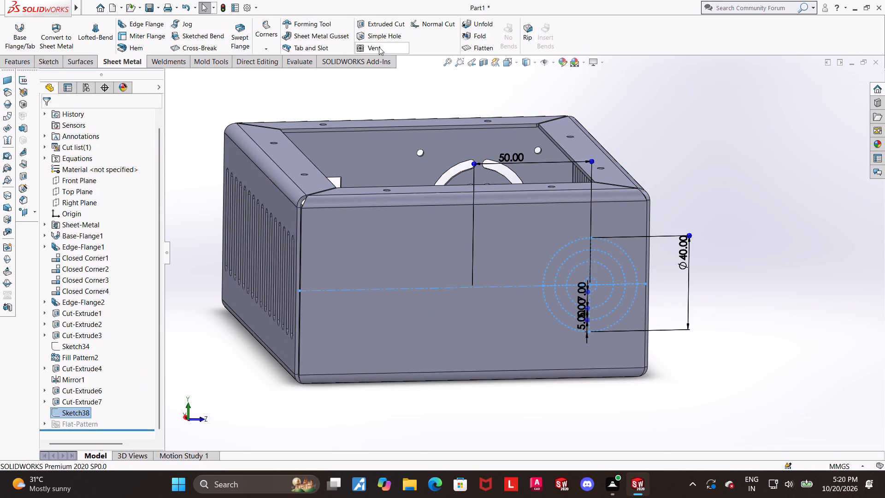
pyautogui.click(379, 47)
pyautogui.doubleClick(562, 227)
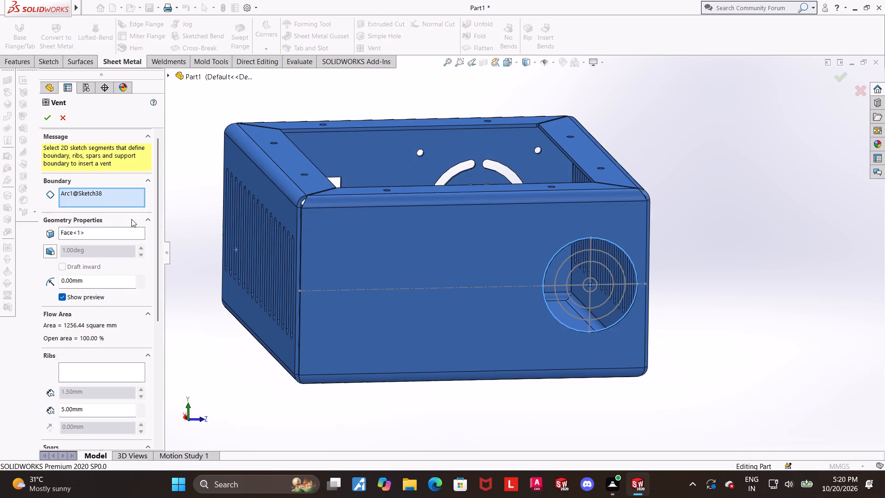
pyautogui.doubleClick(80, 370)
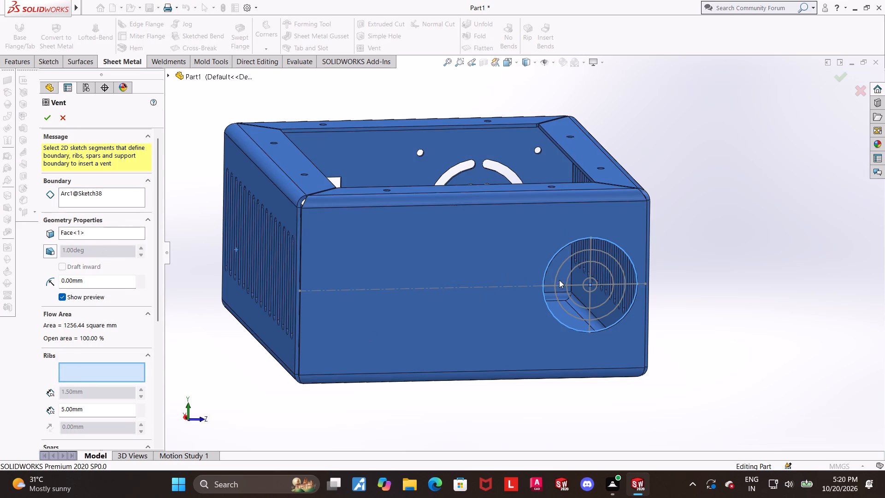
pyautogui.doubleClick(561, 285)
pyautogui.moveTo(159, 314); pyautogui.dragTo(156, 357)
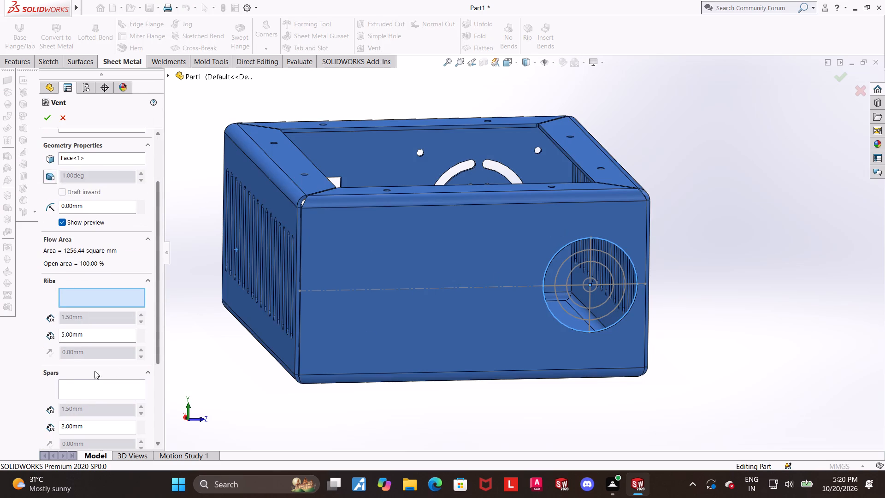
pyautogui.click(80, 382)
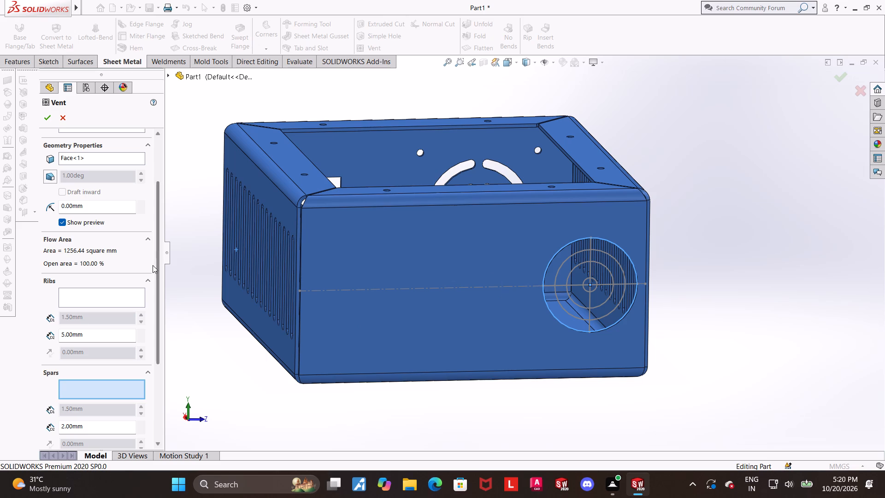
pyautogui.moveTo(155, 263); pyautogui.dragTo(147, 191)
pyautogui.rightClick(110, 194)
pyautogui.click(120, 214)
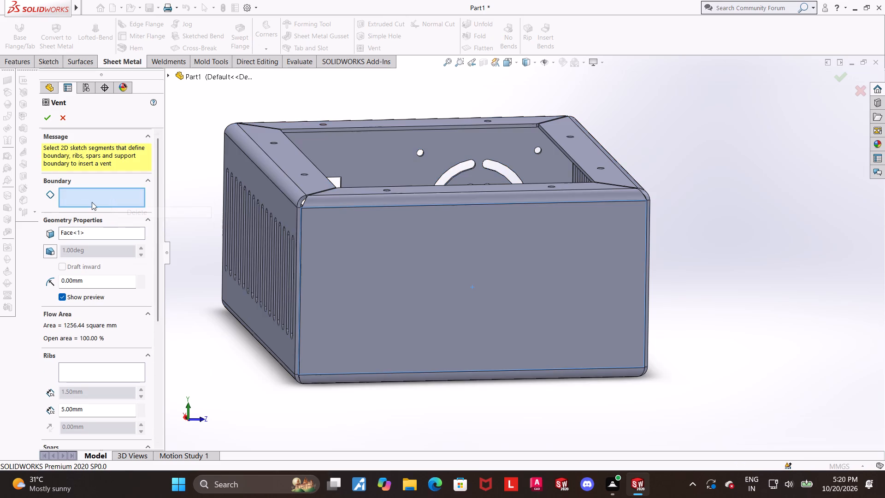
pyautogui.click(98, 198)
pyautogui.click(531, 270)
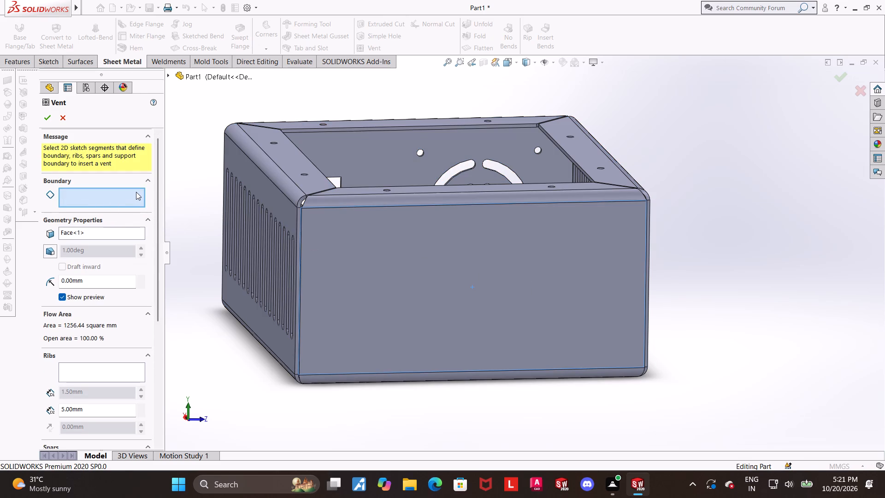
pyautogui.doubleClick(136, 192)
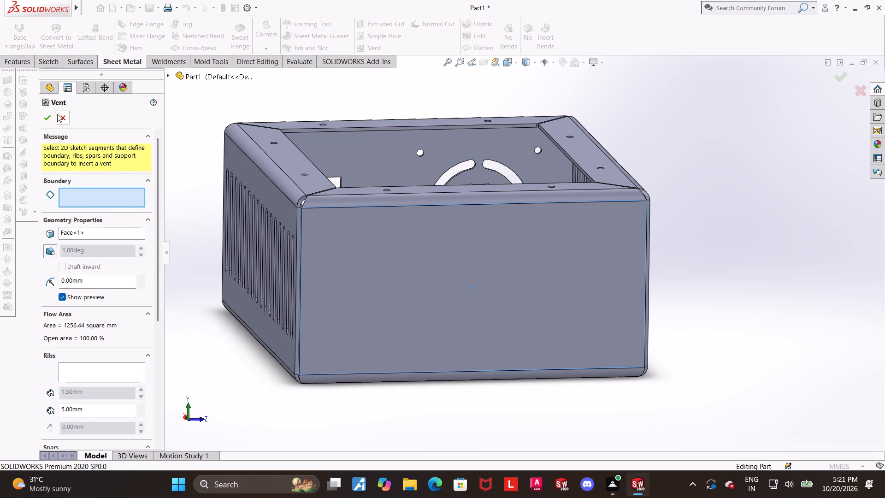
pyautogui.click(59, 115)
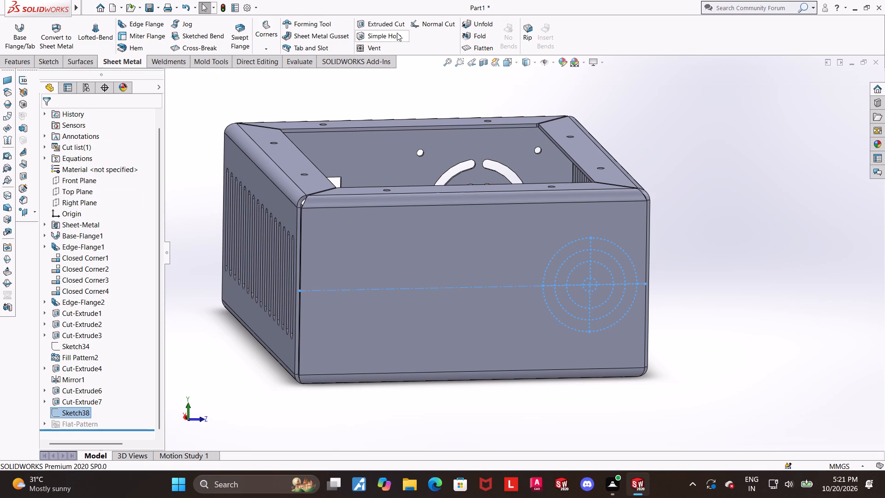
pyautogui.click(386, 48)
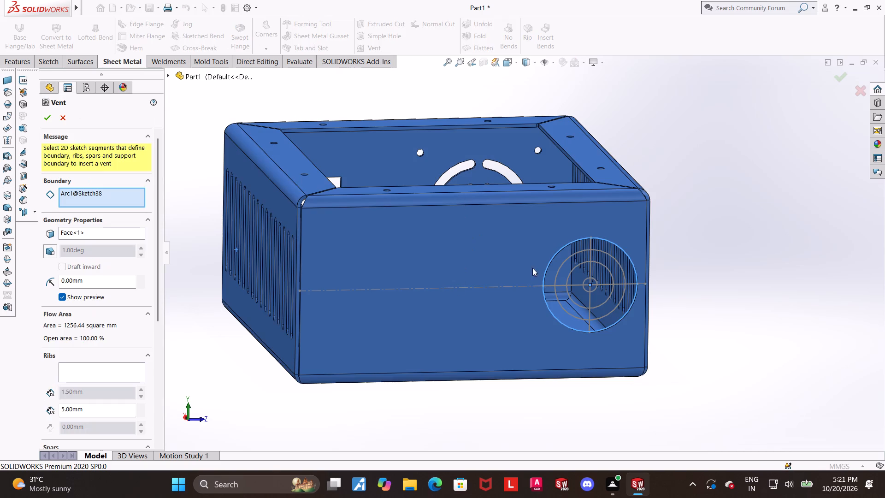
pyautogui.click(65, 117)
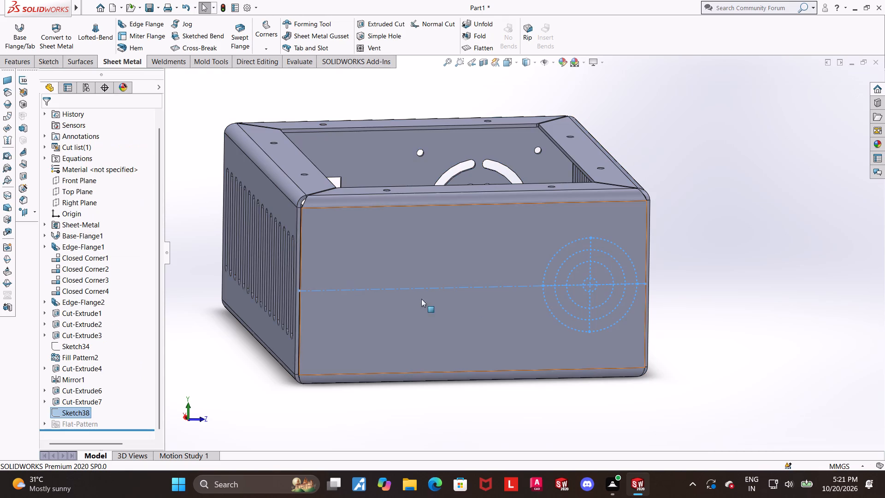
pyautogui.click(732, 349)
# Open Sketch38 for editing and examine its concentric circles, cross lines and dimensions square-on.
pyautogui.click(61, 412)
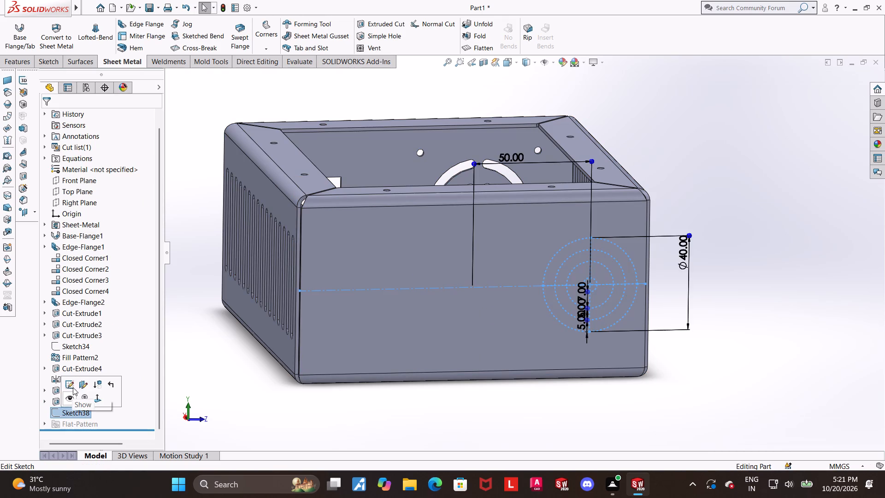
pyautogui.click(73, 386)
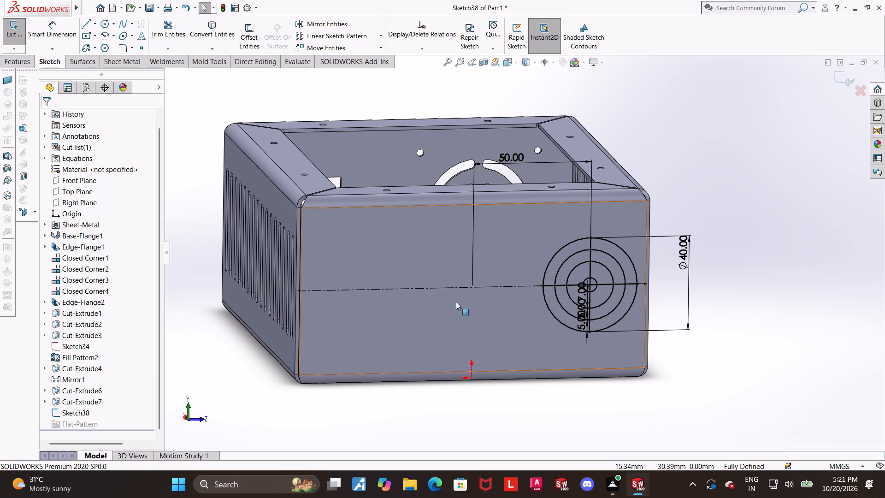
pyautogui.moveTo(708, 302); pyautogui.dragTo(699, 292, button='middle')
pyautogui.scroll(2, 461, 230)
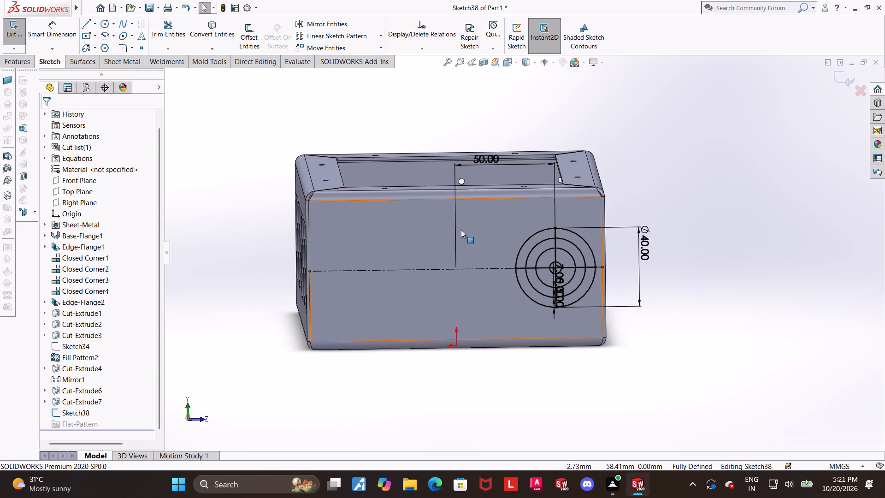
pyautogui.click(503, 67)
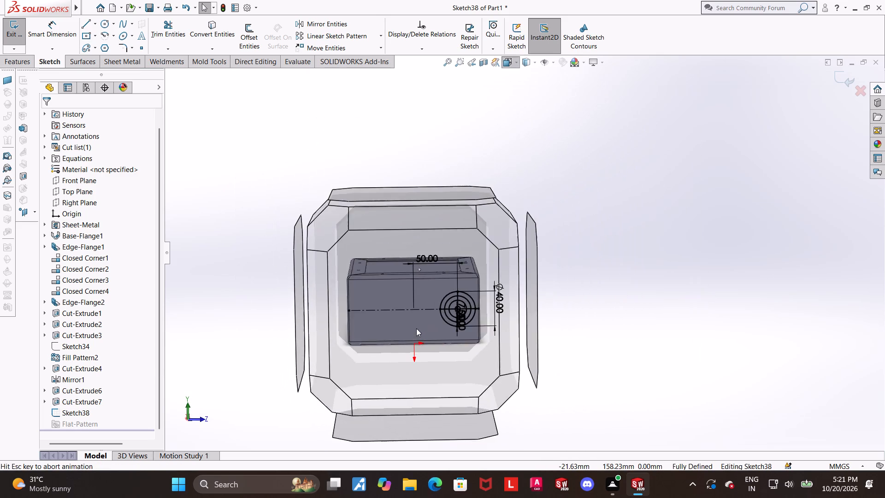
pyautogui.click(416, 328)
pyautogui.click(726, 350)
pyautogui.scroll(-3, 645, 313)
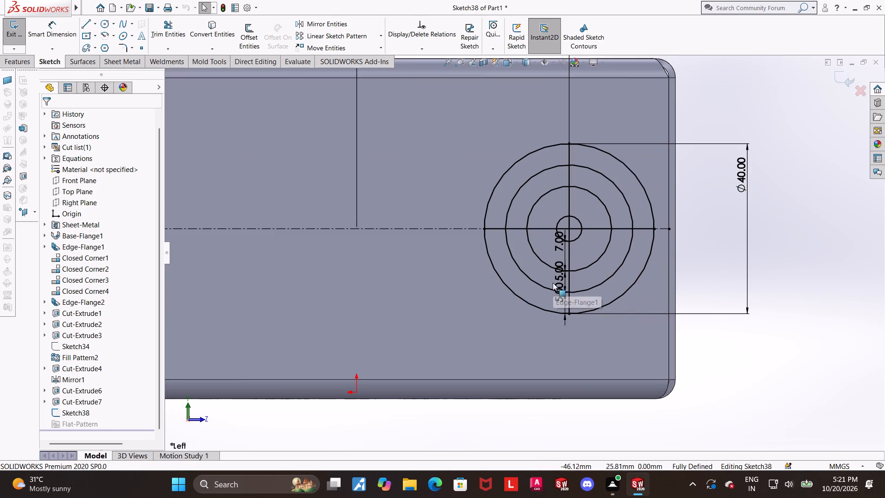
pyautogui.click(831, 76)
# Show Sketch38 on the blank wall of the box.
pyautogui.scroll(2, 795, 138)
pyautogui.moveTo(729, 176); pyautogui.dragTo(735, 202, button='middle')
pyautogui.click(70, 410)
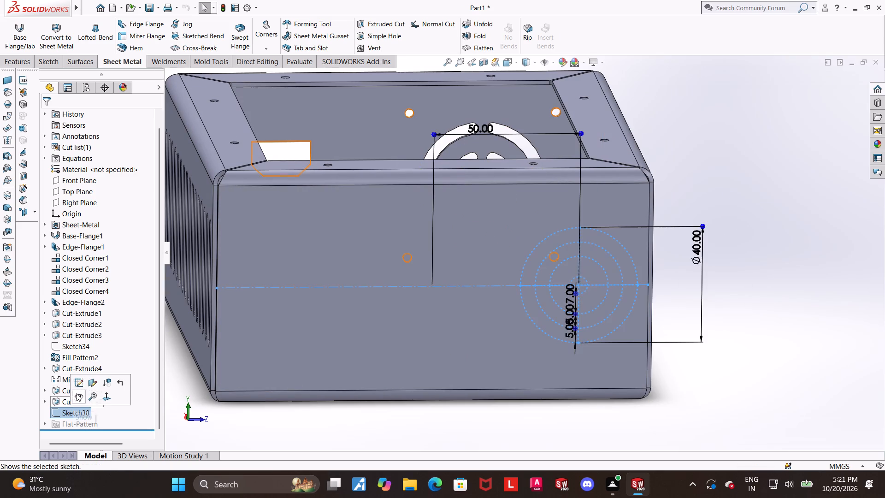
pyautogui.click(78, 394)
pyautogui.click(556, 405)
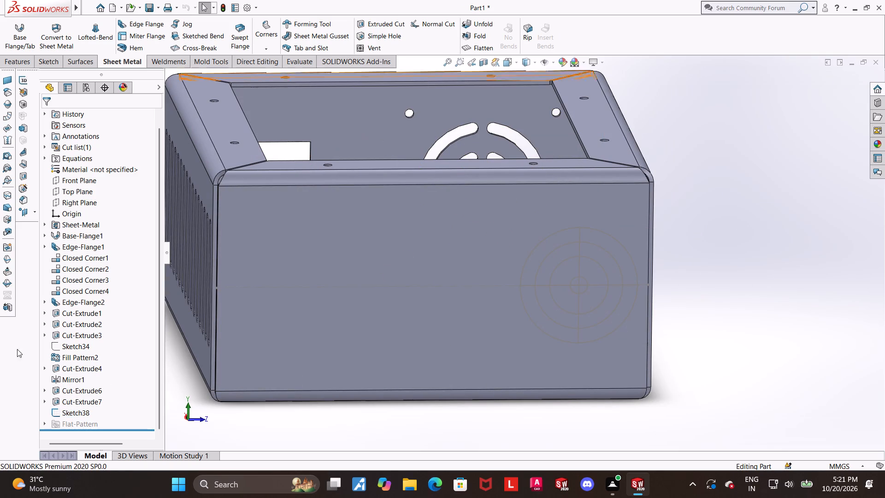
# Start a vent from Sketch38 with the outer circle as boundary and the two crossing lines as 2 mm wide ribs.
pyautogui.click(62, 415)
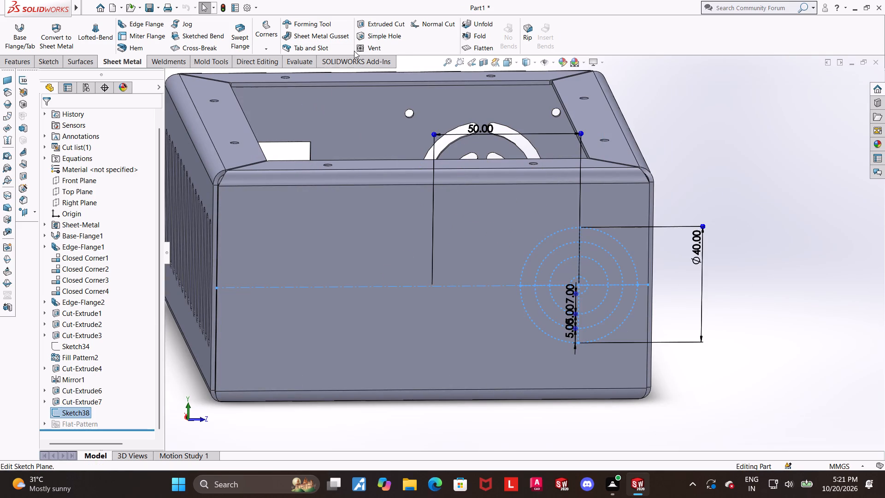
pyautogui.click(355, 50)
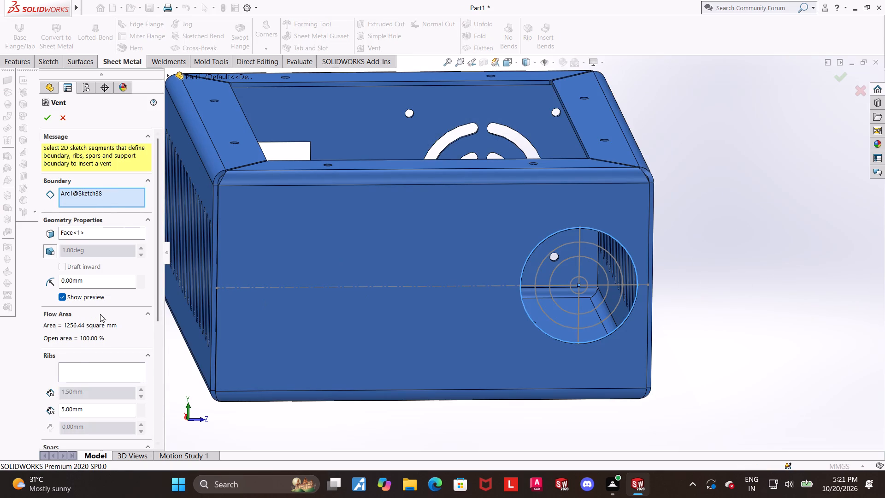
pyautogui.doubleClick(79, 367)
pyautogui.click(597, 286)
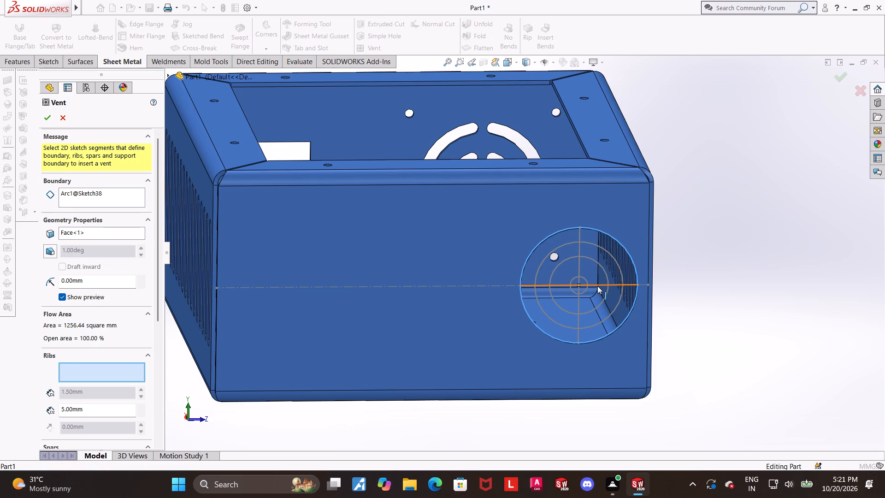
pyautogui.click(580, 248)
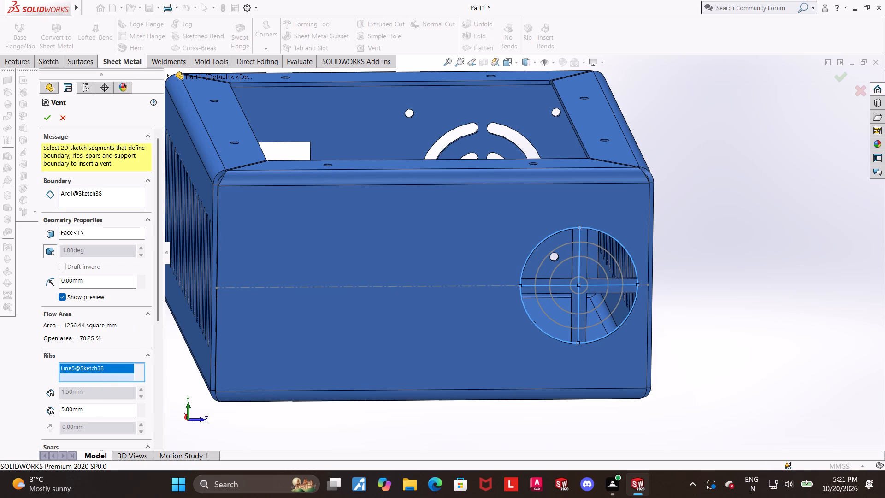
pyautogui.moveTo(94, 413); pyautogui.dragTo(0, 419)
pyautogui.press('2')
pyautogui.press('Return')
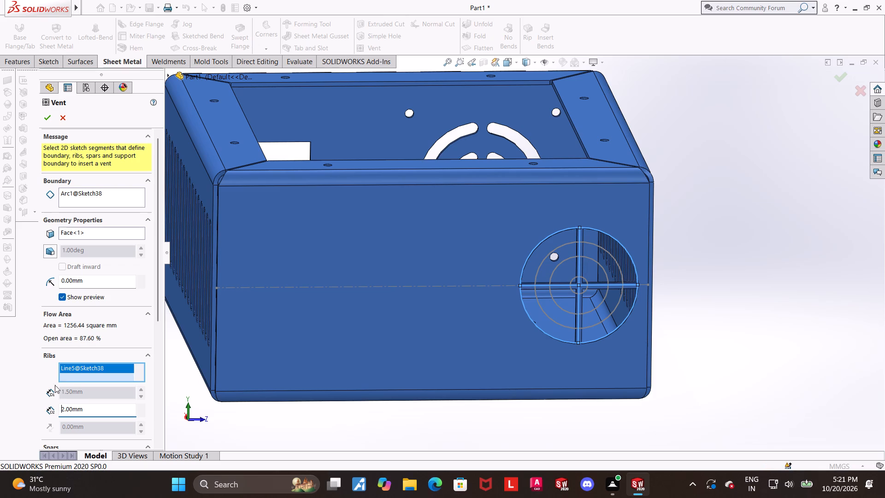
# Add the two intermediate concentric circles as vent spars with a width of 1 mm.
pyautogui.moveTo(161, 304); pyautogui.dragTo(159, 376)
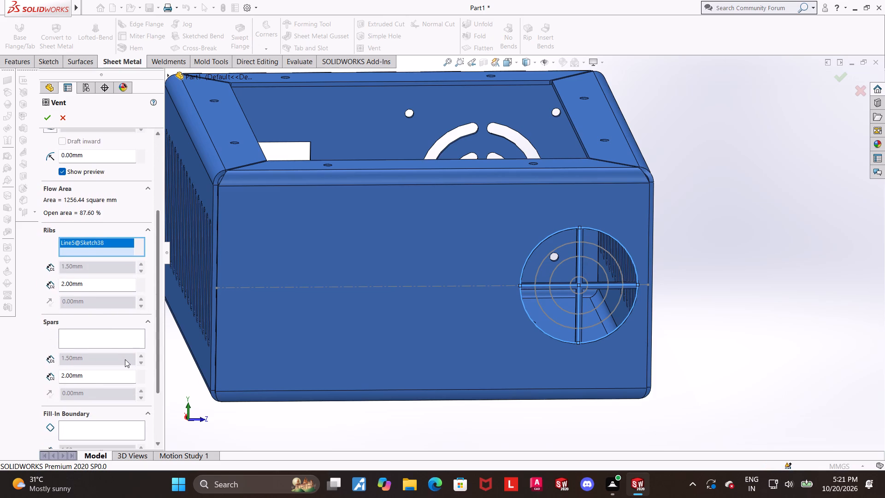
pyautogui.click(111, 337)
pyautogui.click(556, 321)
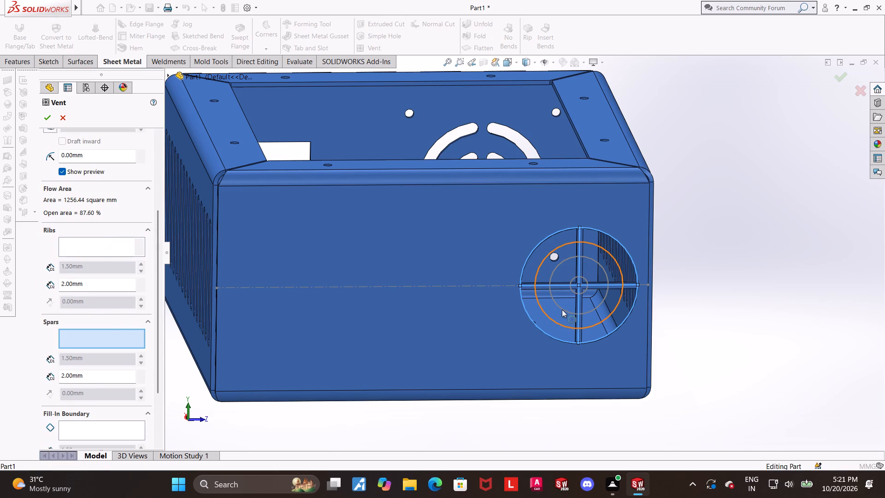
pyautogui.click(562, 309)
pyautogui.moveTo(92, 377); pyautogui.dragTo(4, 374)
pyautogui.press('1')
pyautogui.press('Return')
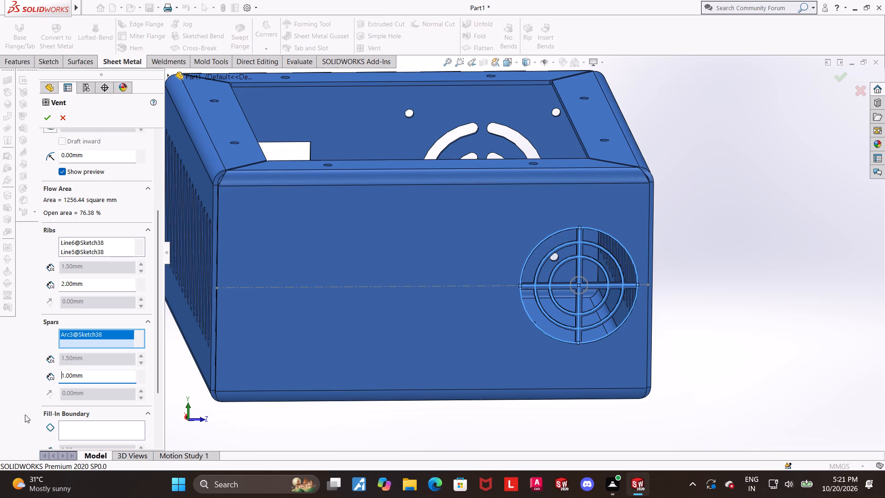
# Use the small central circle as the vent's fill-in boundary and complete the vent on the wall.
pyautogui.doubleClick(81, 427)
pyautogui.click(572, 291)
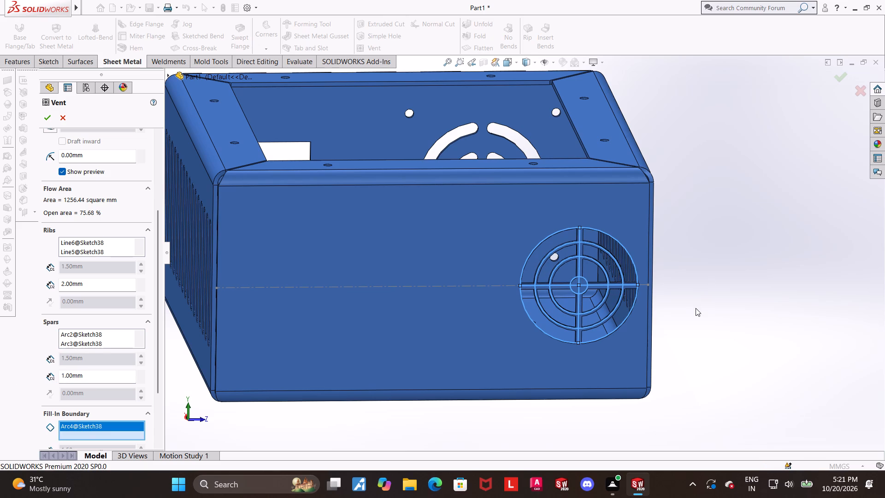
pyautogui.scroll(-1, 690, 309)
pyautogui.scroll(-2, 571, 278)
pyautogui.scroll(1, 550, 305)
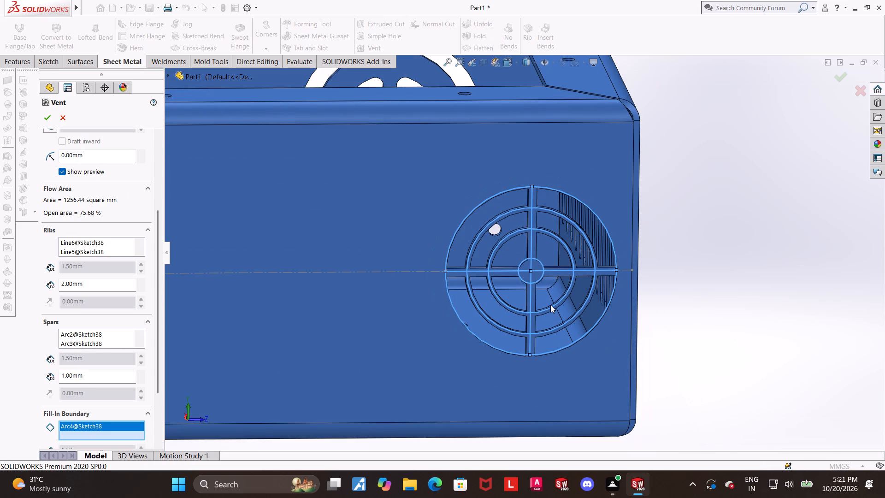
pyautogui.scroll(-1, 551, 305)
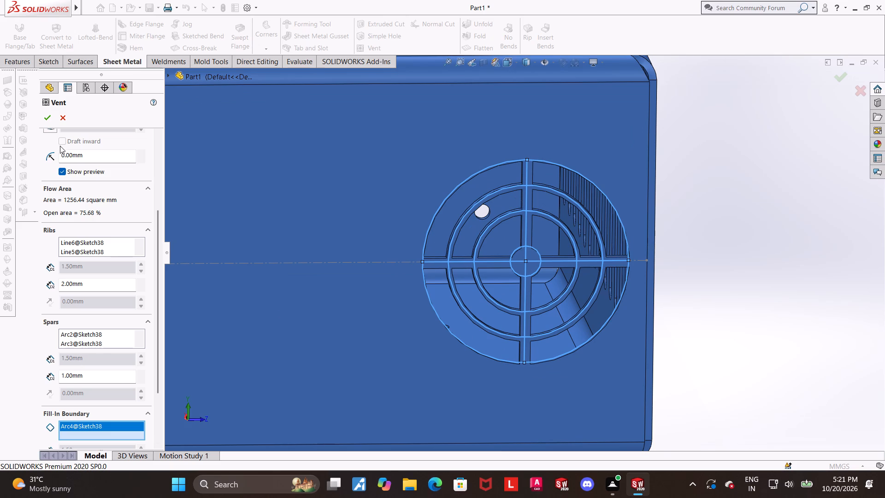
pyautogui.click(48, 120)
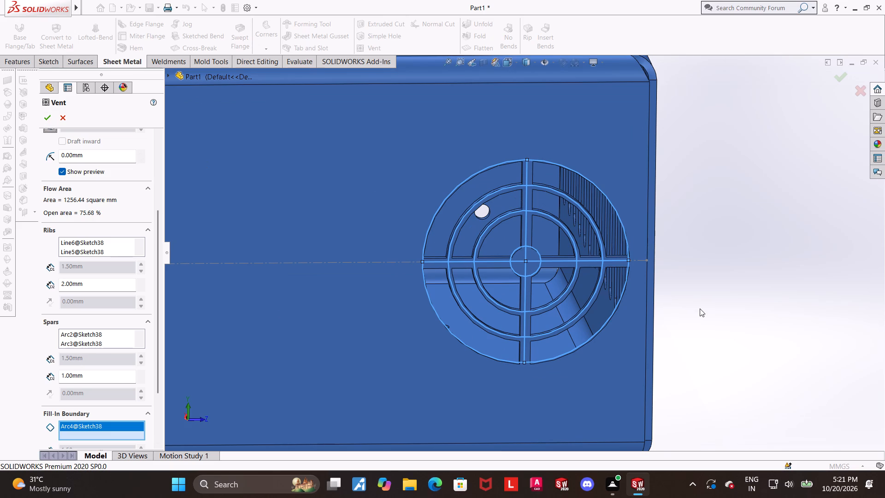
pyautogui.click(700, 308)
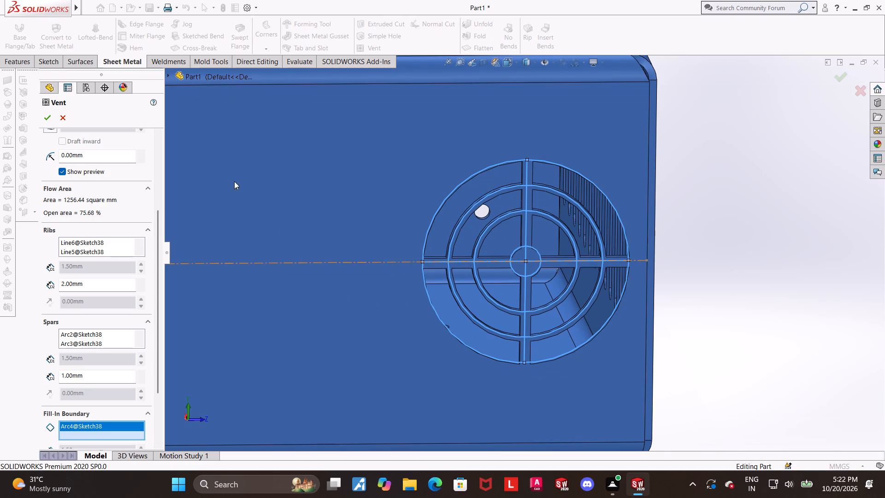
pyautogui.click(50, 113)
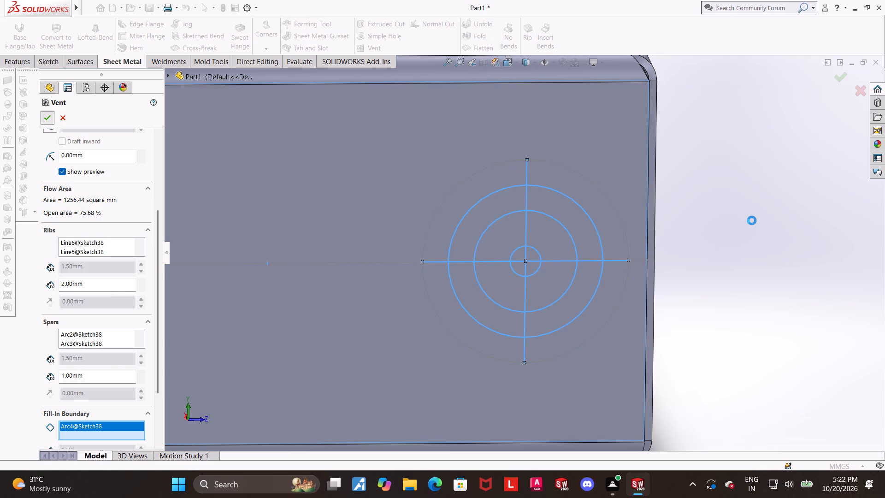
pyautogui.scroll(2, 749, 224)
pyautogui.moveTo(691, 248); pyautogui.dragTo(696, 241, button='middle')
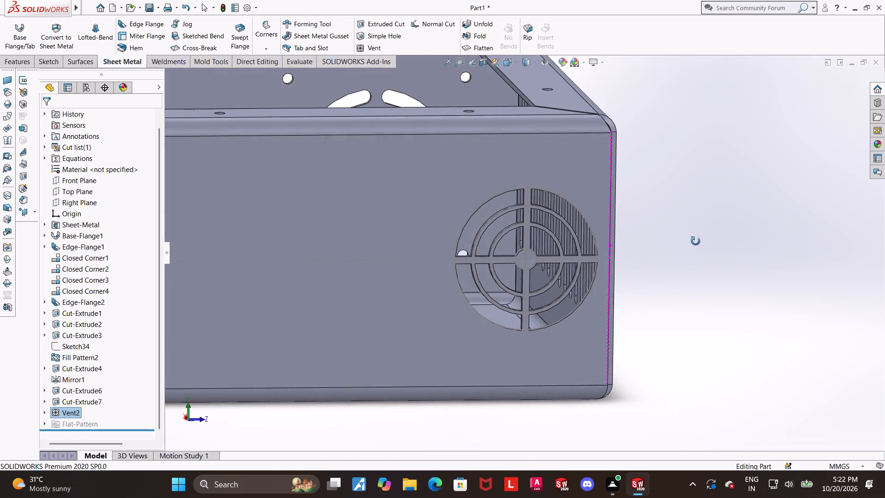
pyautogui.moveTo(696, 241); pyautogui.dragTo(695, 222, button='middle')
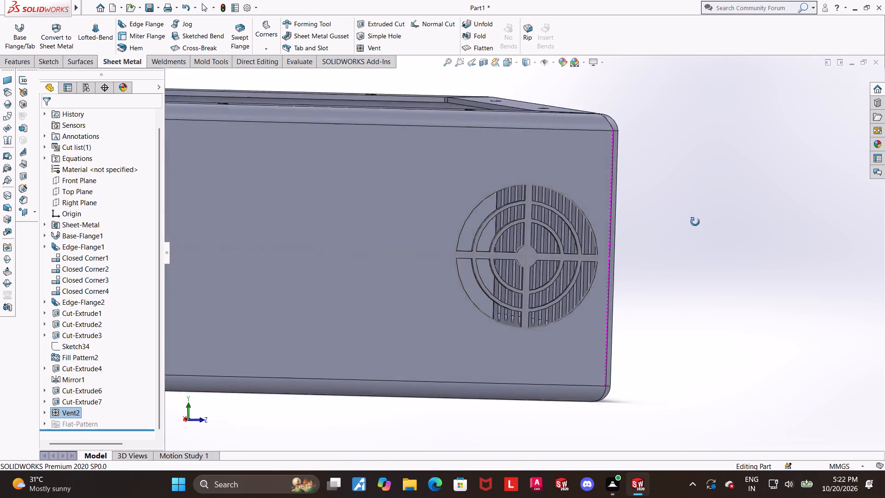
# Hide Sketch38, the sketch belonging to the new vent feature.
pyautogui.moveTo(695, 222); pyautogui.dragTo(683, 232, button='middle')
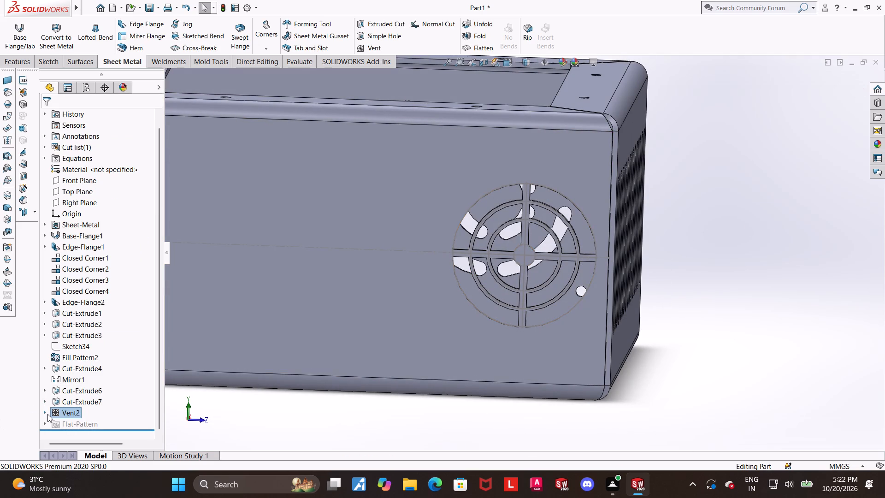
pyautogui.click(48, 412)
pyautogui.click(65, 419)
pyautogui.click(77, 401)
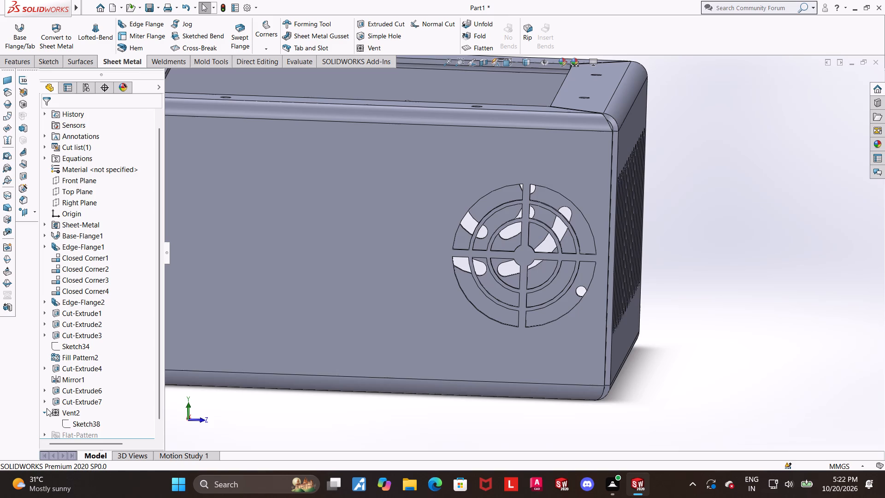
pyautogui.click(47, 408)
# Examine the new circular vent up close, checking its ribs, spars and cut openings in the wall.
pyautogui.scroll(3, 697, 348)
pyautogui.scroll(-2, 607, 268)
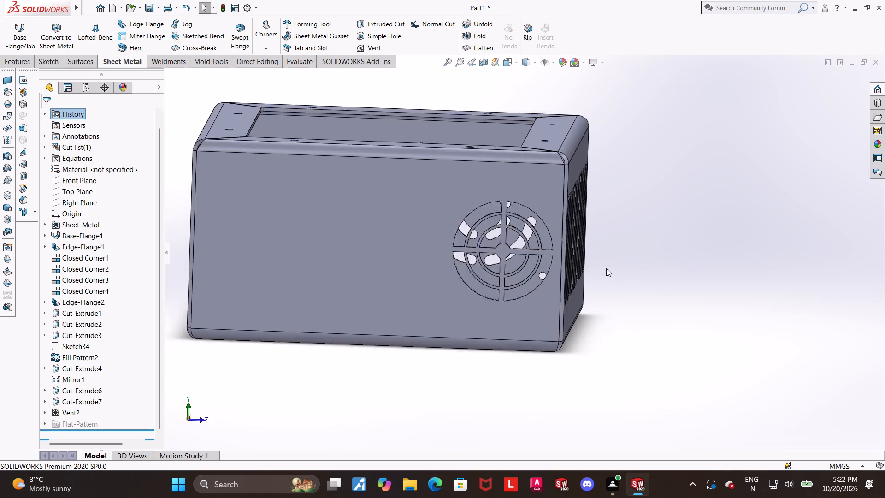
pyautogui.scroll(-1, 606, 268)
pyautogui.moveTo(607, 284); pyautogui.dragTo(596, 293, button='middle')
pyautogui.scroll(-3, 373, 255)
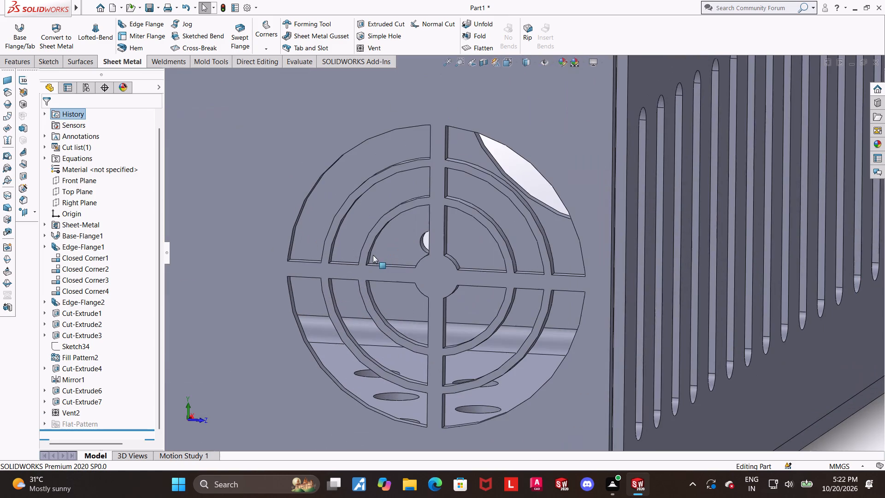
pyautogui.scroll(-1, 373, 255)
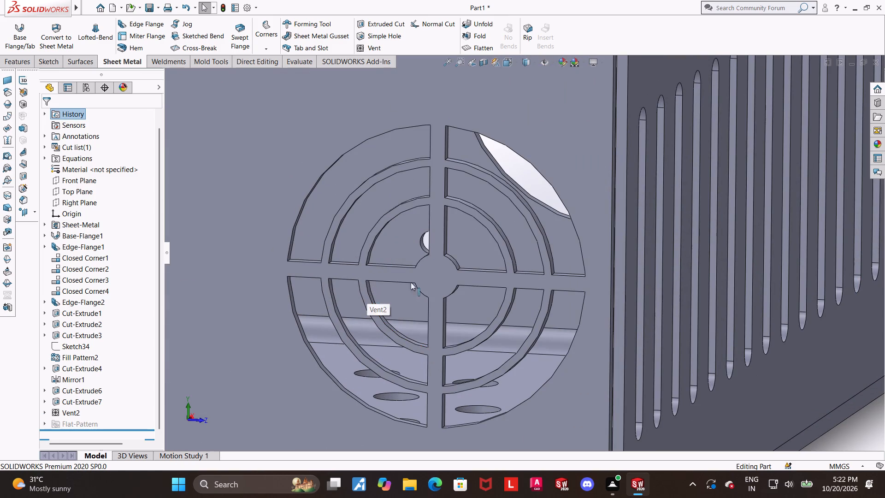
pyautogui.scroll(1, 558, 273)
pyautogui.click(494, 278)
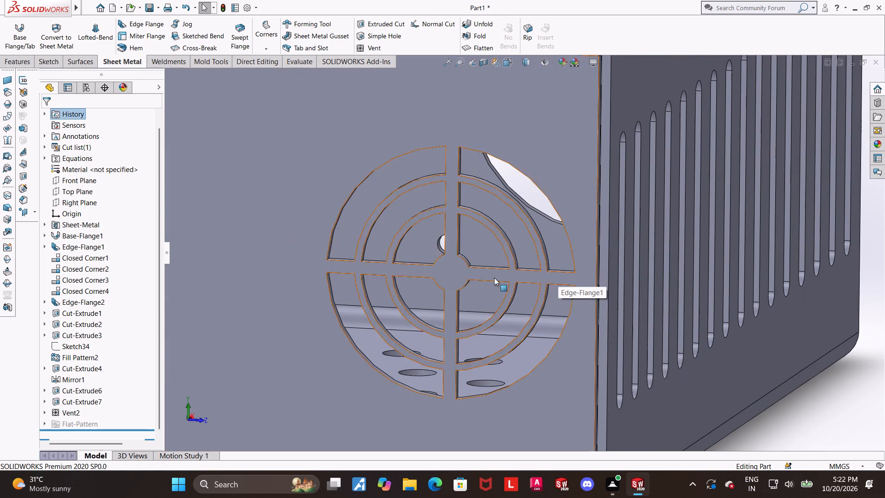
pyautogui.scroll(2, 648, 320)
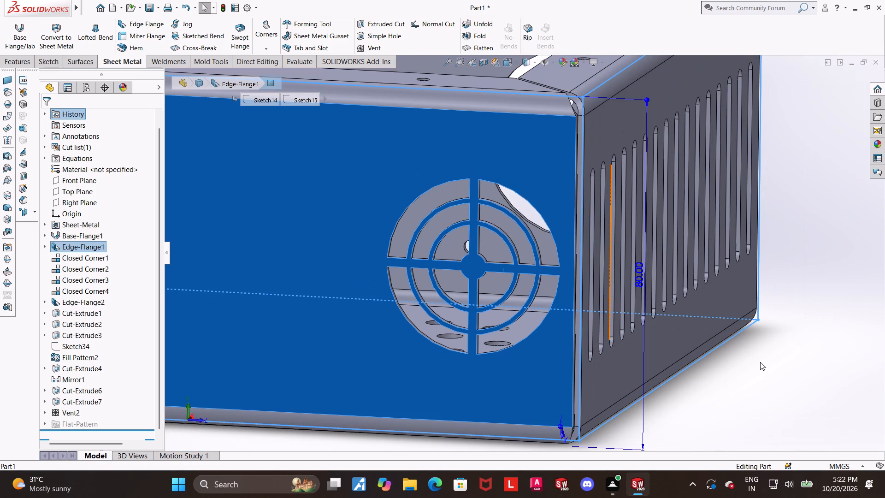
pyautogui.scroll(2, 760, 362)
pyautogui.click(760, 362)
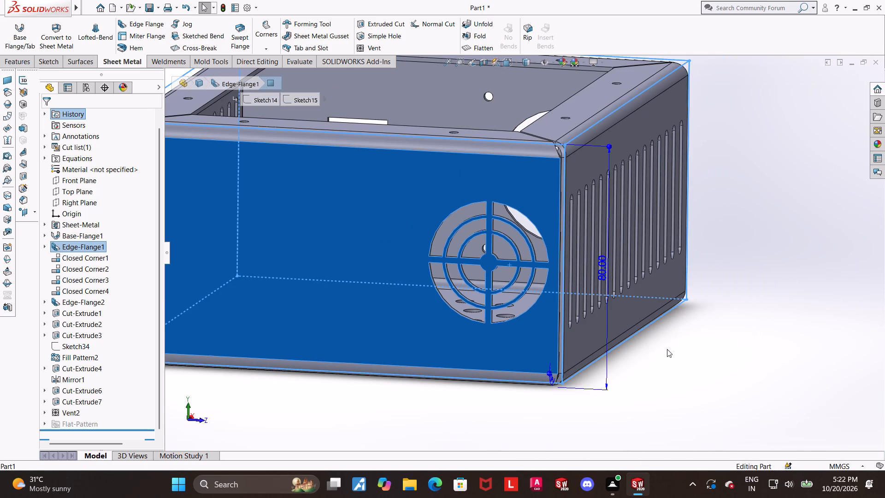
pyautogui.scroll(-10, 498, 315)
pyautogui.moveTo(437, 256); pyautogui.dragTo(434, 258, button='middle')
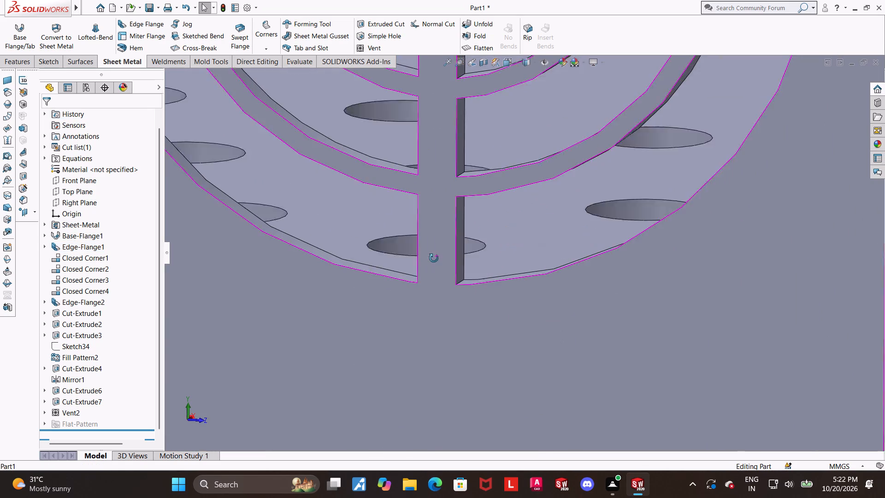
pyautogui.moveTo(434, 258); pyautogui.dragTo(422, 262, button='middle')
pyautogui.scroll(-2, 490, 226)
# Measure the width of the vent's lower vertical rib between its two side faces.
pyautogui.click(299, 63)
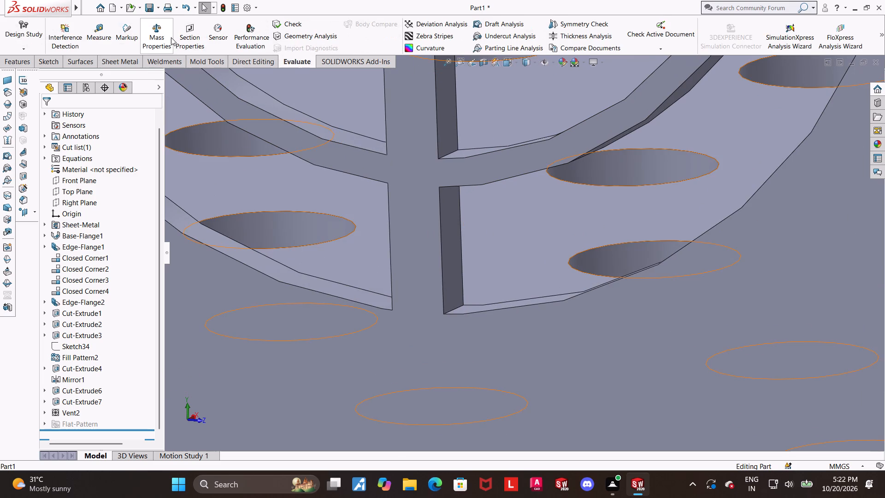
pyautogui.click(101, 30)
pyautogui.moveTo(351, 119); pyautogui.dragTo(342, 127, button='middle')
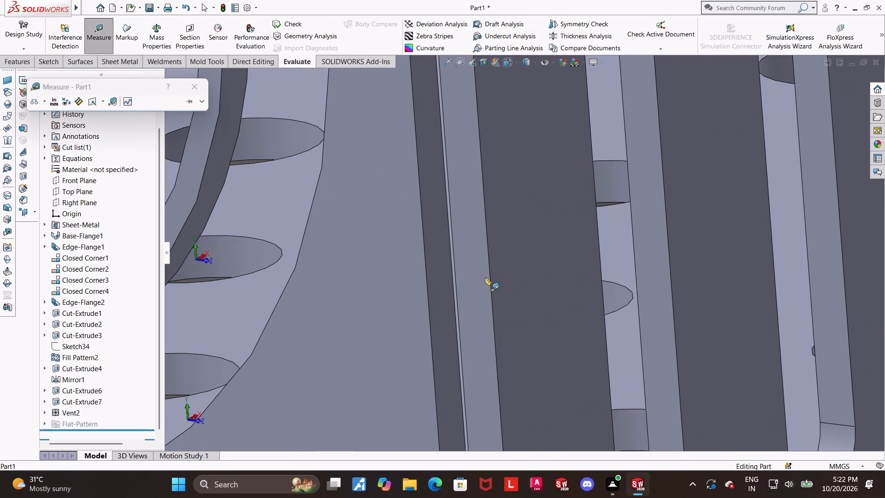
pyautogui.scroll(8, 472, 280)
pyautogui.scroll(-6, 387, 288)
pyautogui.click(443, 290)
pyautogui.moveTo(434, 255); pyautogui.dragTo(437, 257, button='middle')
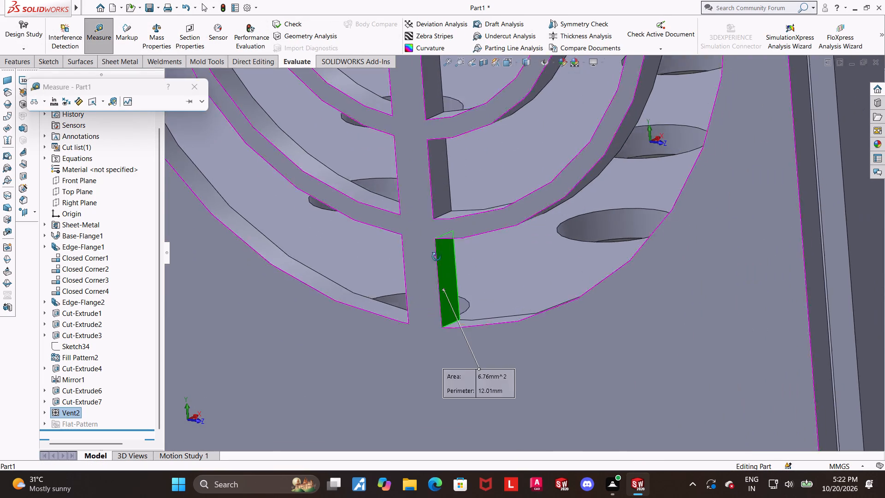
pyautogui.moveTo(437, 257); pyautogui.dragTo(484, 280, button='middle')
pyautogui.click(387, 277)
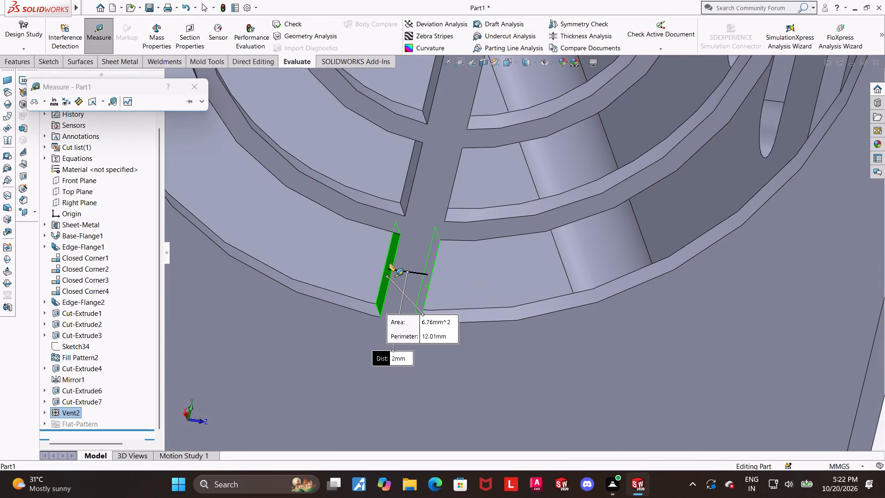
pyautogui.press('Escape')
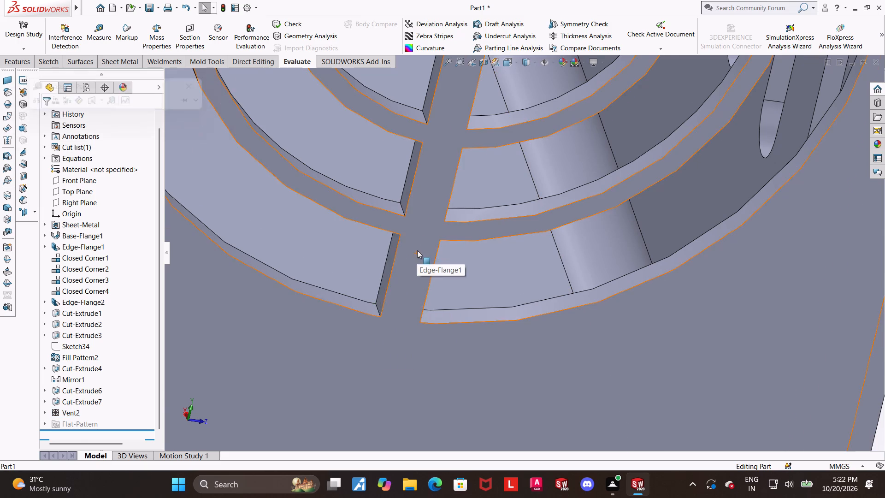
# Review the whole box in isometric view and from the vent side, finishing square to the vent wall.
pyautogui.scroll(3, 417, 250)
pyautogui.scroll(7, 583, 256)
pyautogui.moveTo(673, 262); pyautogui.dragTo(664, 260, button='middle')
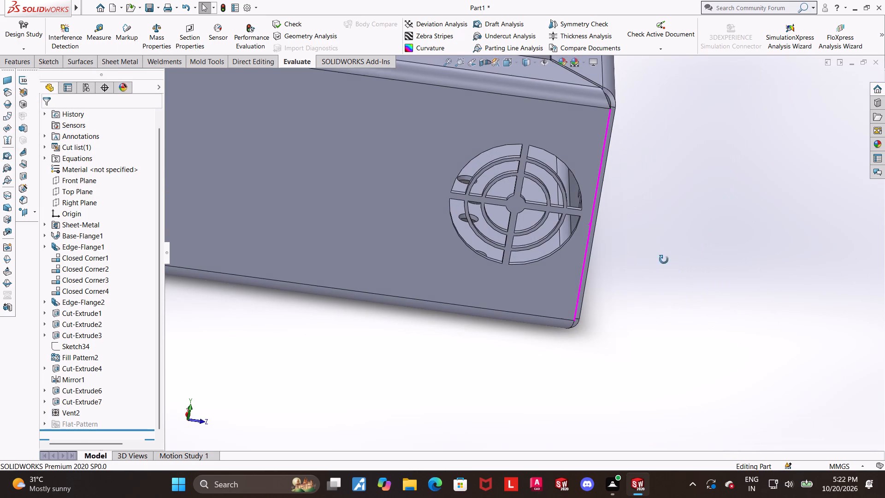
pyautogui.moveTo(664, 260); pyautogui.dragTo(664, 259, button='middle')
pyautogui.hotkey('ctrl', '7')
pyautogui.scroll(3, 611, 302)
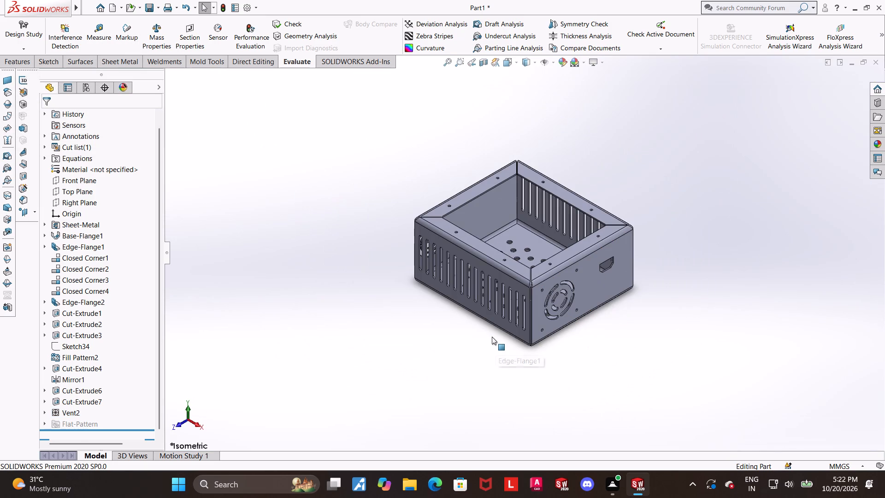
pyautogui.moveTo(492, 337); pyautogui.dragTo(519, 314, button='middle')
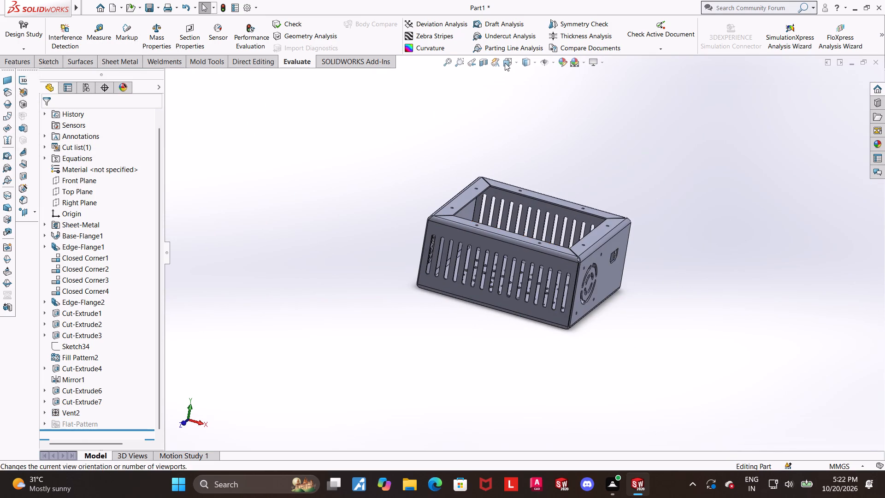
pyautogui.click(505, 63)
pyautogui.scroll(3, 469, 312)
pyautogui.moveTo(432, 309); pyautogui.dragTo(496, 311, button='middle')
pyautogui.click(355, 251)
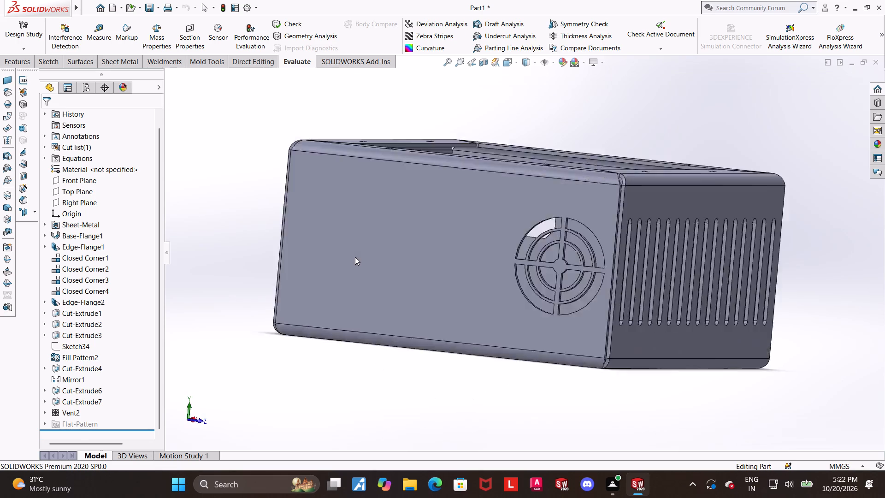
pyautogui.scroll(3, 387, 283)
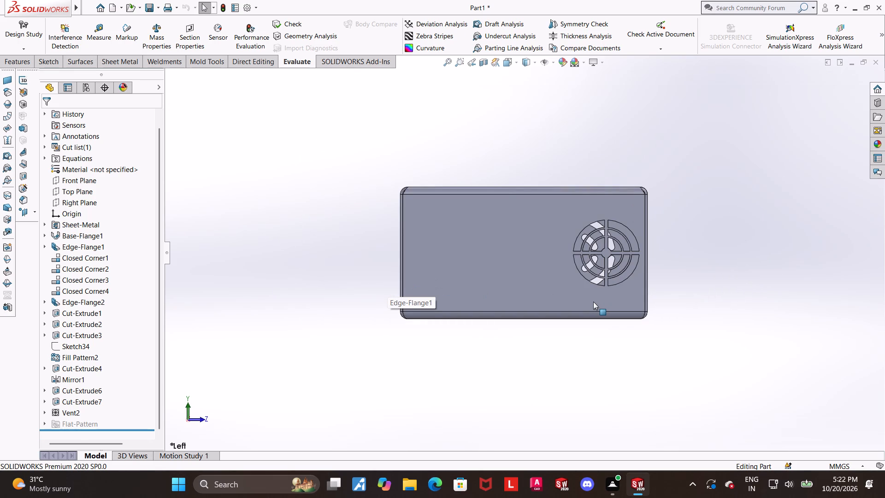
pyautogui.scroll(-2, 669, 217)
pyautogui.click(674, 229)
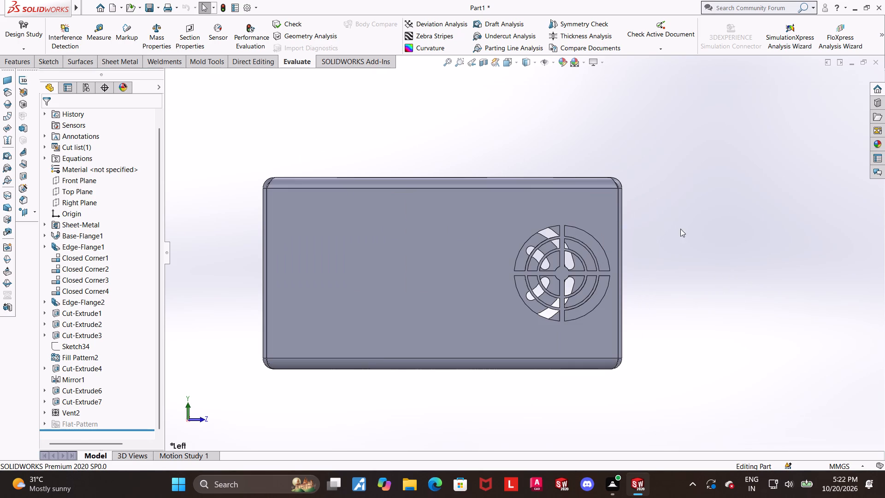
# Linear-pattern the vent along the wall's long upper edge, direction reversed toward the blank area, with 3 instances spaced 50 mm.
pyautogui.click(135, 61)
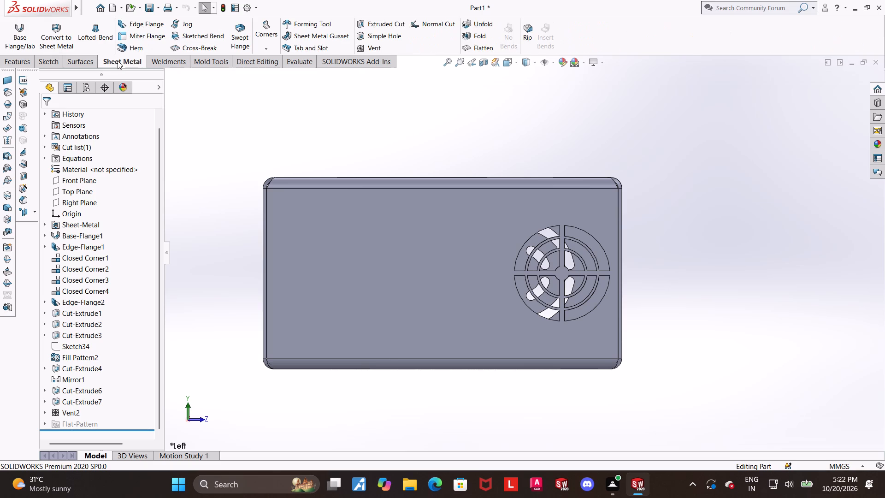
pyautogui.click(2, 57)
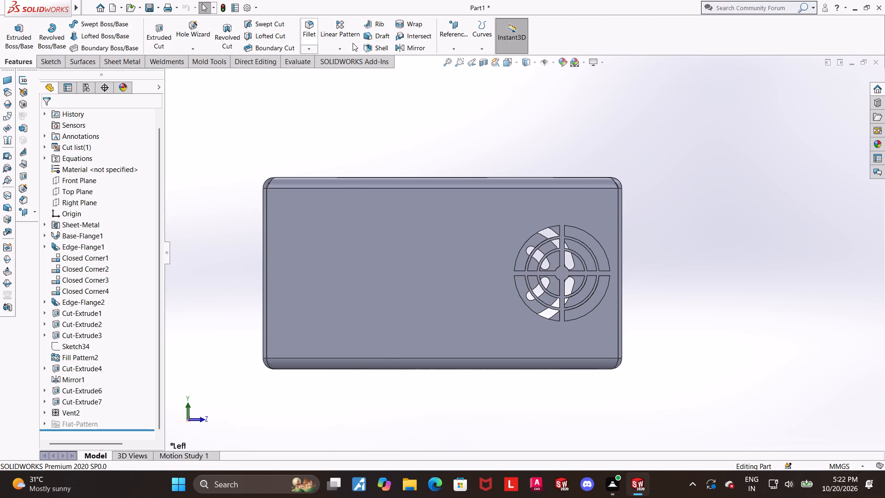
pyautogui.click(346, 18)
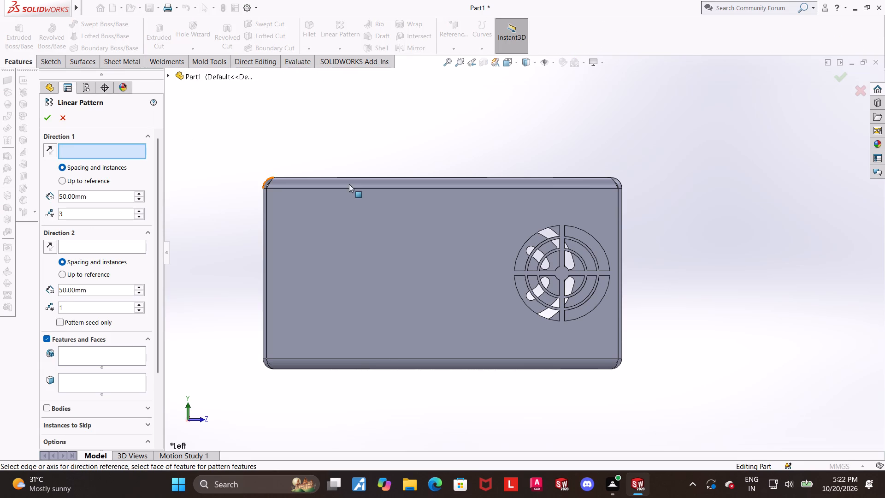
pyautogui.click(339, 189)
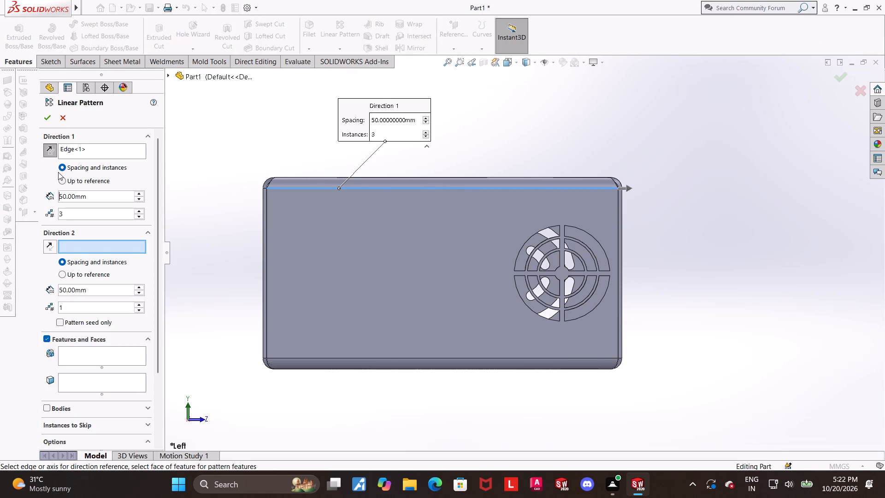
pyautogui.click(49, 151)
pyautogui.click(170, 78)
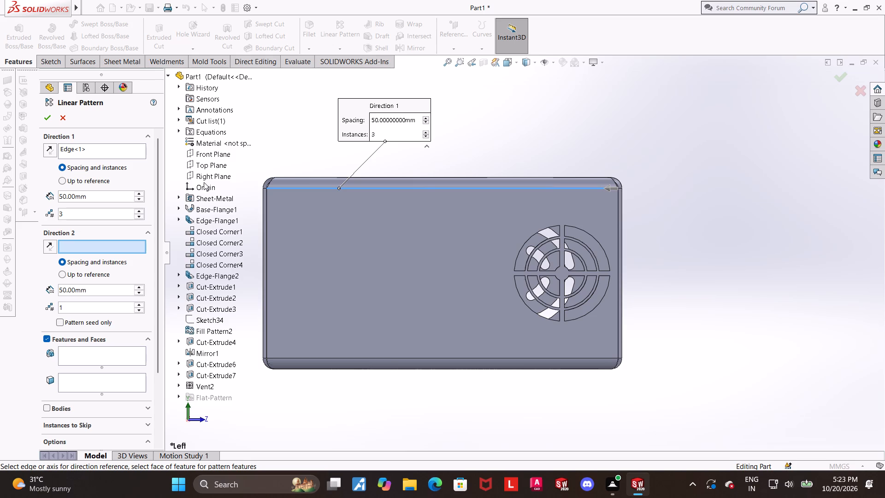
pyautogui.click(201, 384)
pyautogui.click(78, 365)
pyautogui.doubleClick(78, 359)
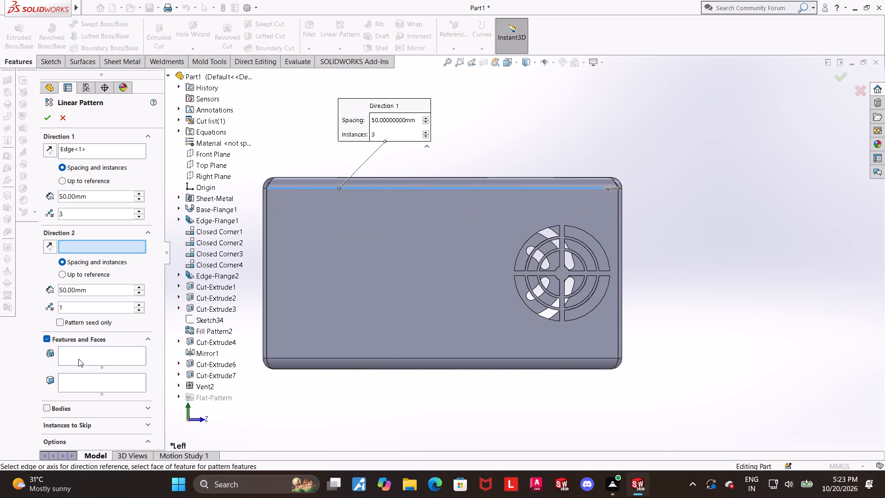
pyautogui.doubleClick(196, 386)
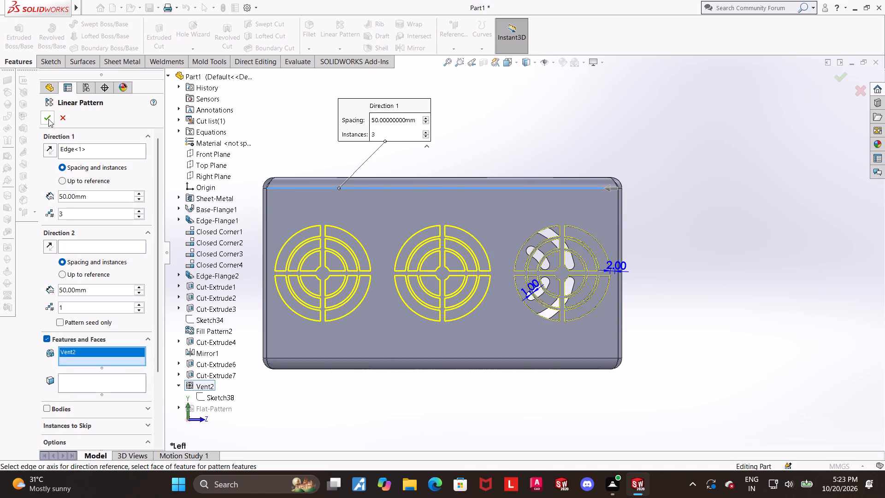
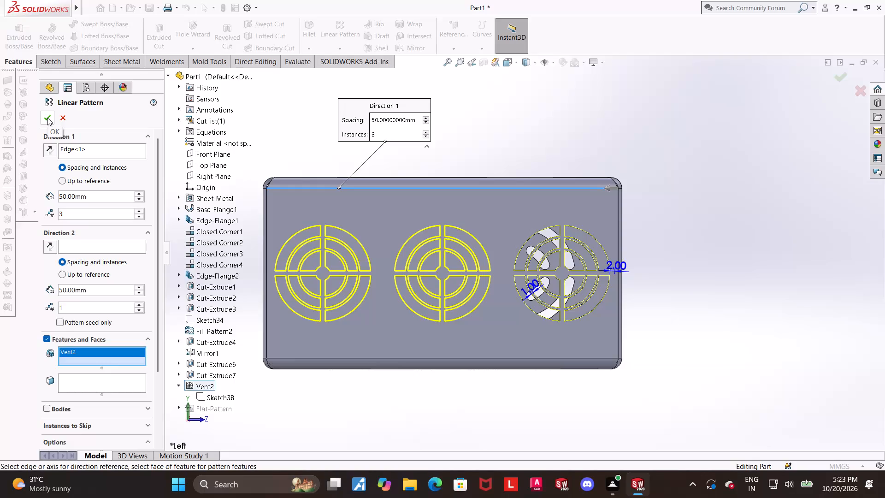
# Complete the linear pattern of the circular vent along the wall's upper edge with 3 instances spaced 50 mm.
pyautogui.doubleClick(47, 118)
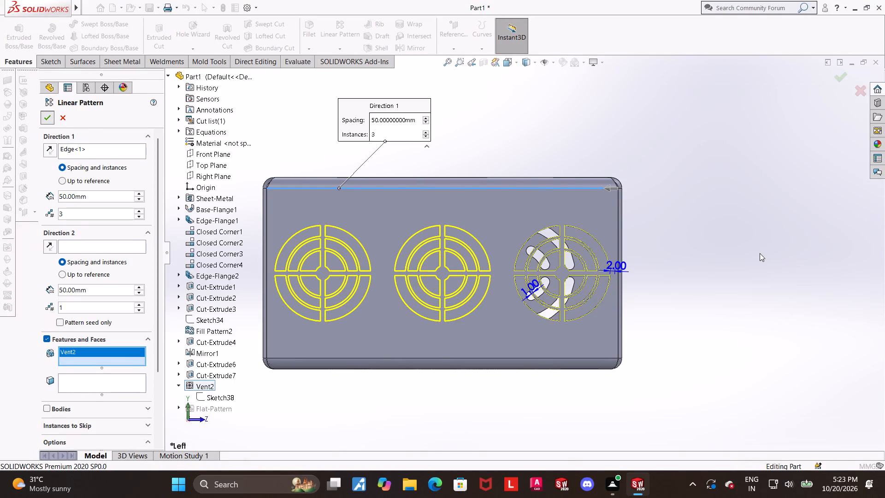
pyautogui.click(750, 255)
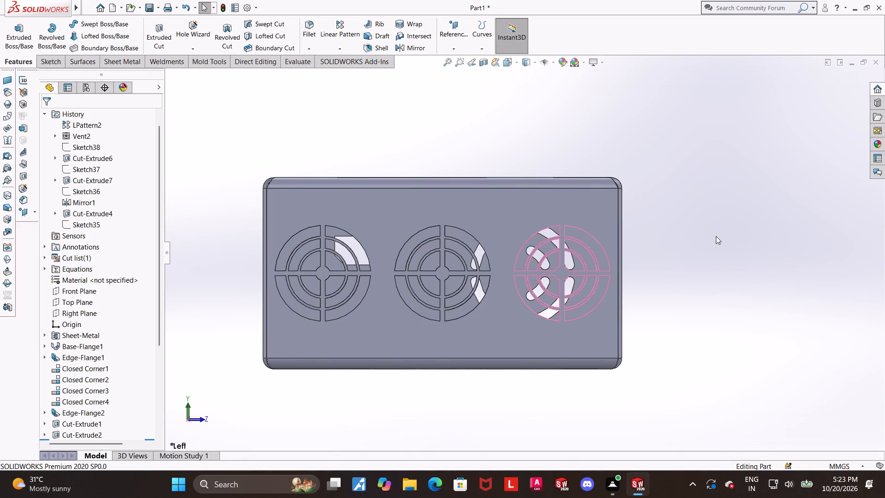
# Examine the whole enclosure in isometric view, checking the patterned vents, side slots, base holes and connector cutout.
pyautogui.hotkey('ctrl', '7')
pyautogui.scroll(1, 714, 260)
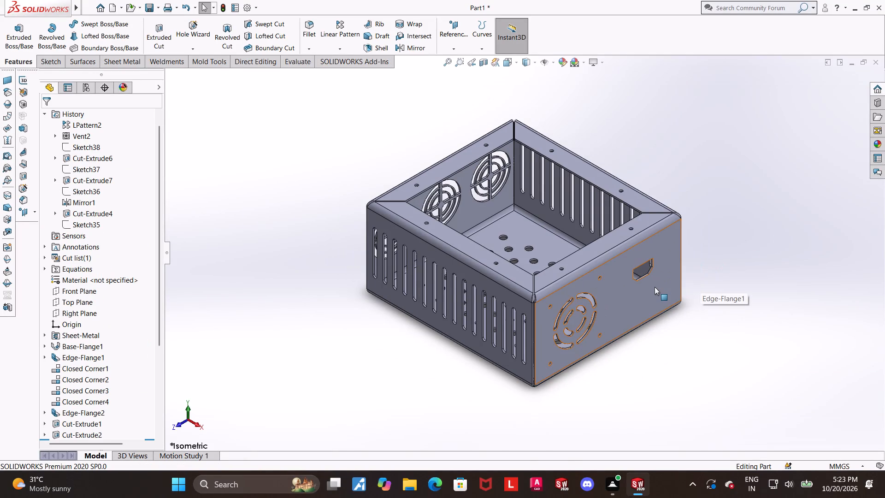
pyautogui.scroll(-1, 655, 287)
pyautogui.click(739, 296)
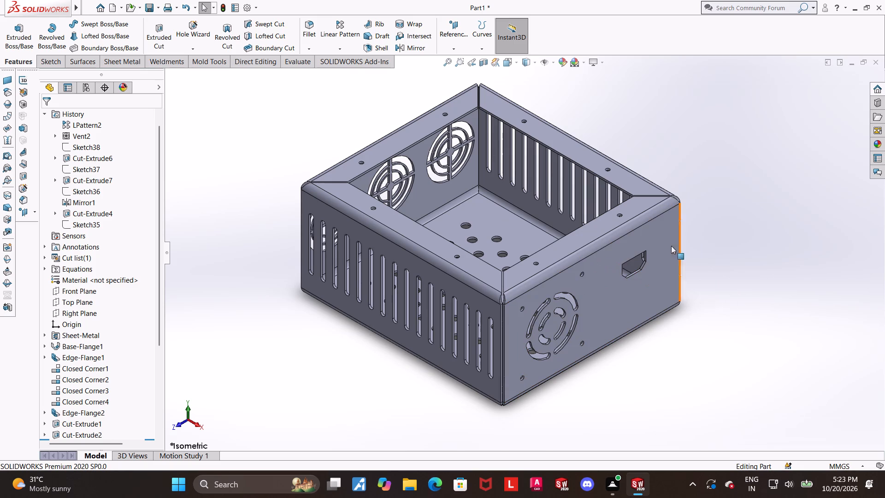
pyautogui.click(515, 66)
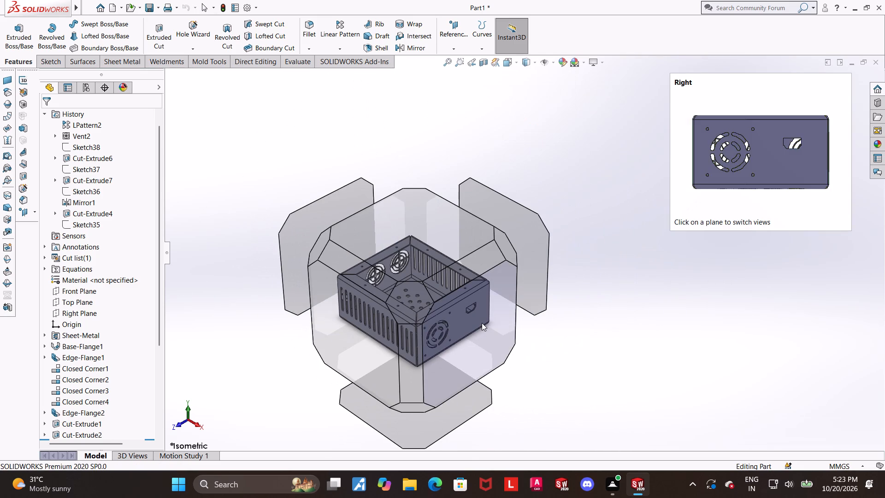
pyautogui.press('Escape')
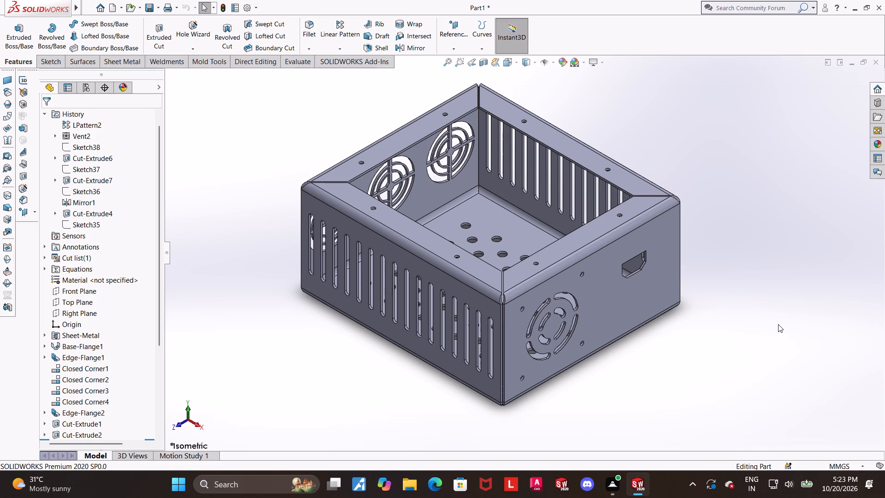
pyautogui.scroll(1, 778, 324)
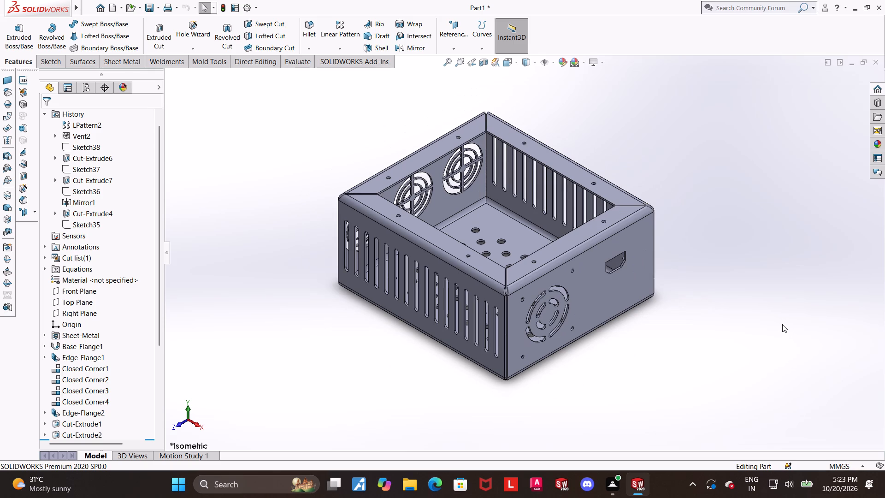
pyautogui.scroll(1, 699, 297)
pyautogui.scroll(-1, 438, 331)
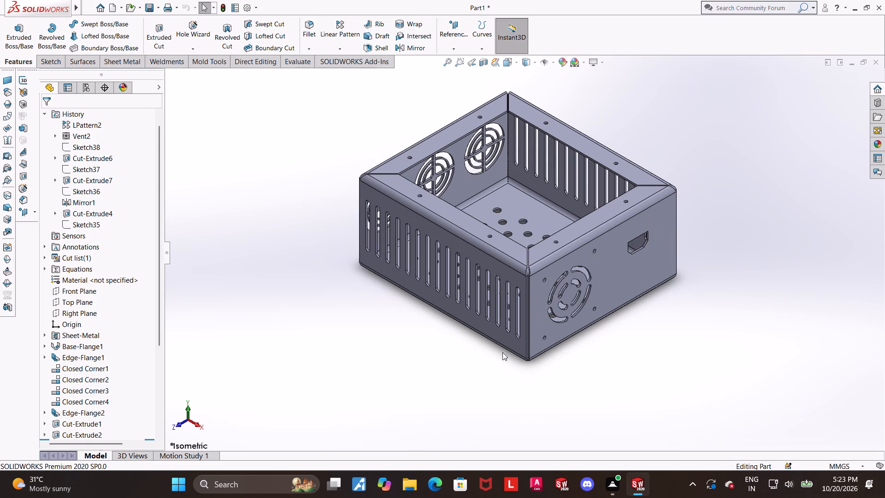
pyautogui.click(643, 336)
pyautogui.scroll(-1, 596, 224)
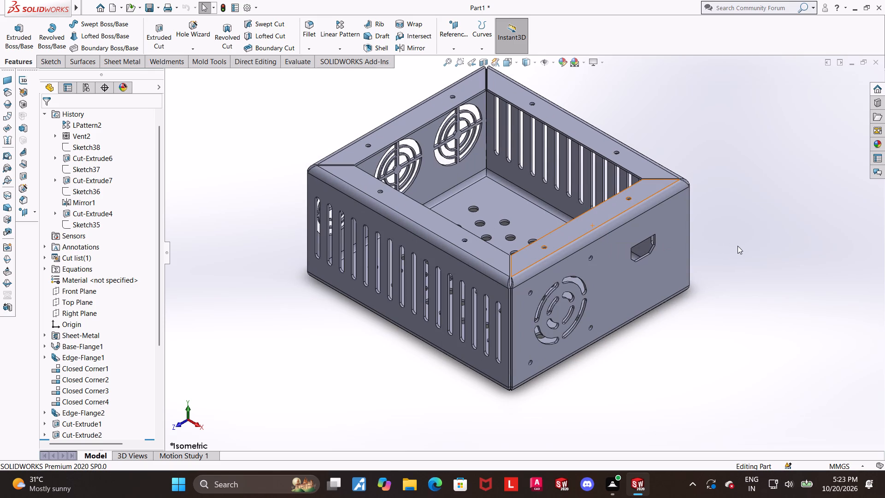
pyautogui.click(738, 246)
pyautogui.scroll(-2, 604, 192)
pyautogui.scroll(3, 442, 173)
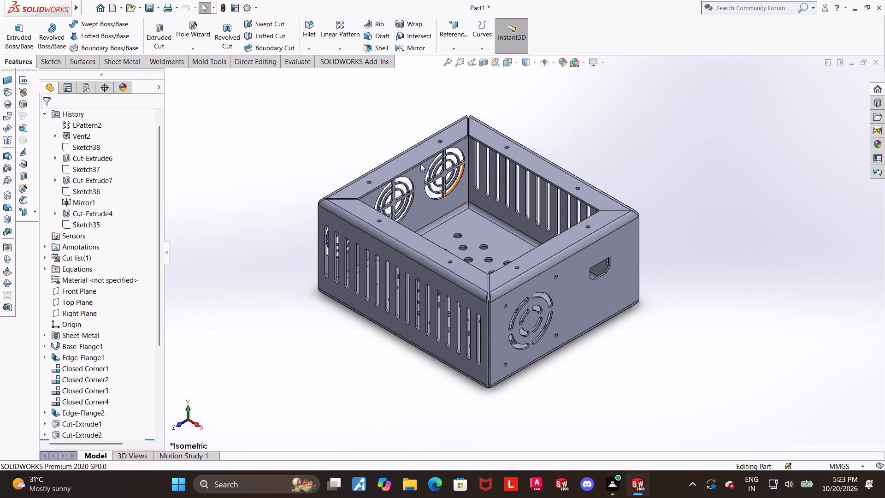
pyautogui.scroll(-4, 421, 168)
pyautogui.scroll(-2, 512, 240)
pyautogui.scroll(4, 508, 247)
pyautogui.scroll(3, 603, 270)
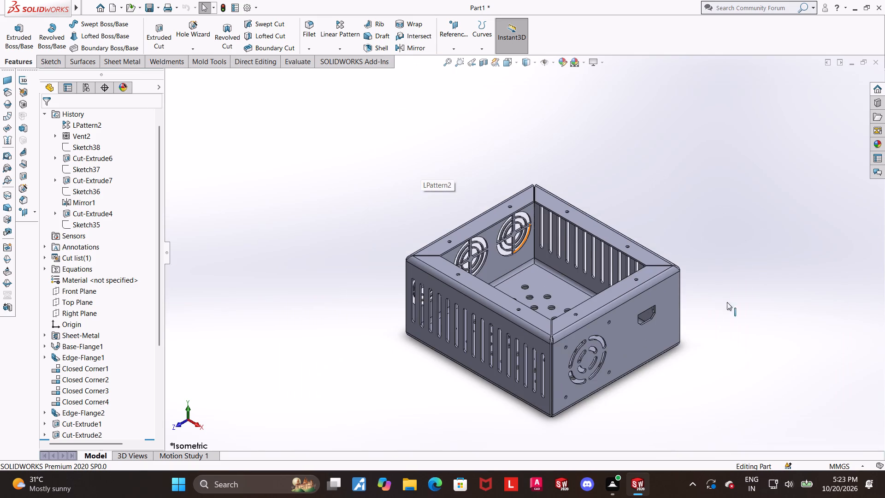
pyautogui.click(726, 326)
pyautogui.scroll(2, 721, 323)
pyautogui.scroll(-2, 620, 321)
pyautogui.scroll(-1, 474, 288)
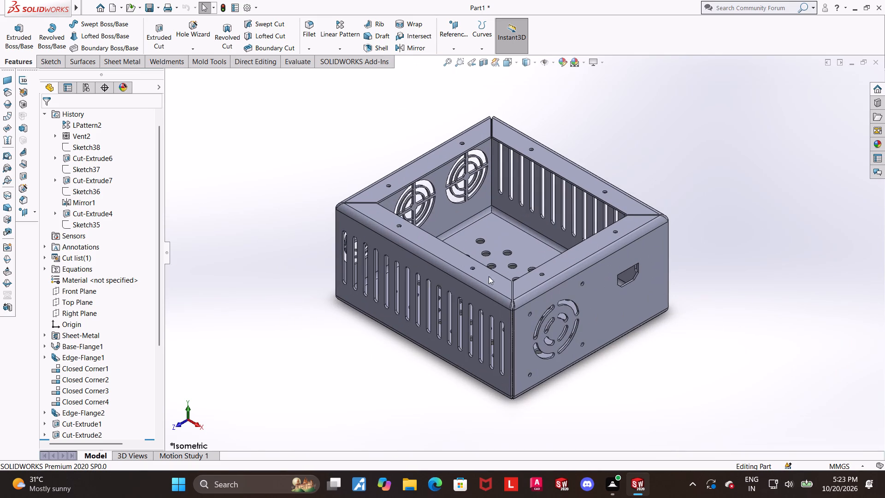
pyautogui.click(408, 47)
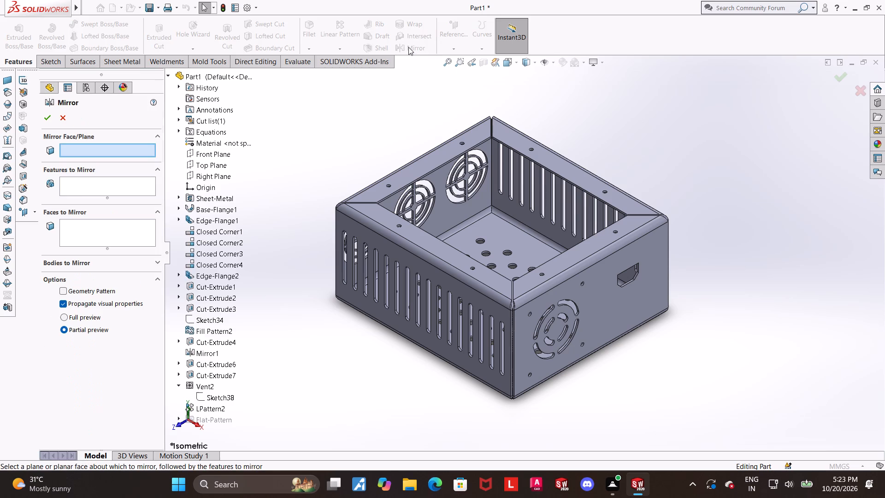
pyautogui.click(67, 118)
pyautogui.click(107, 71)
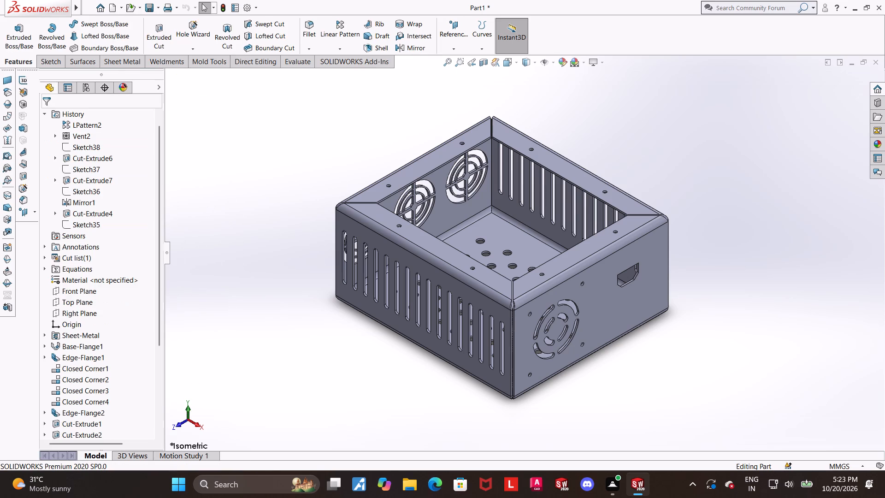
# Flatten the sheet metal enclosure into its flat pattern.
pyautogui.click(112, 65)
pyautogui.click(469, 47)
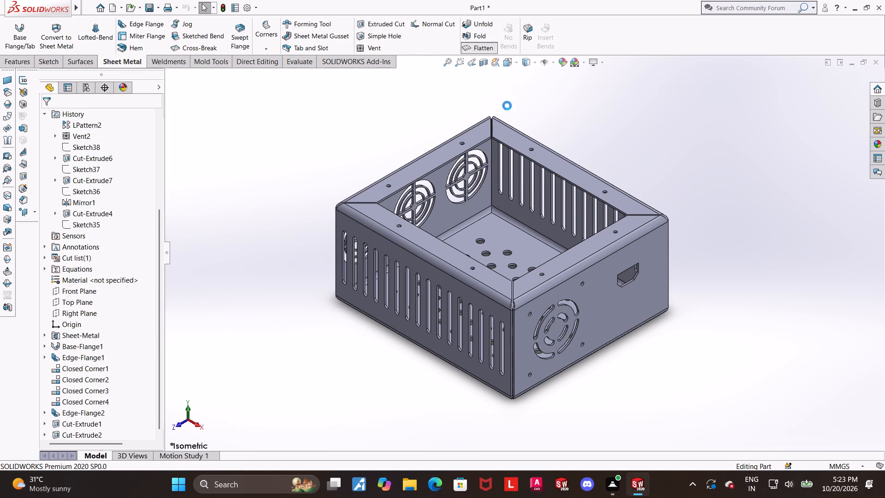
# Inspect the flattened enclosure's panels, vents and cutouts both face-on and at an angle.
pyautogui.click(512, 64)
pyautogui.click(427, 237)
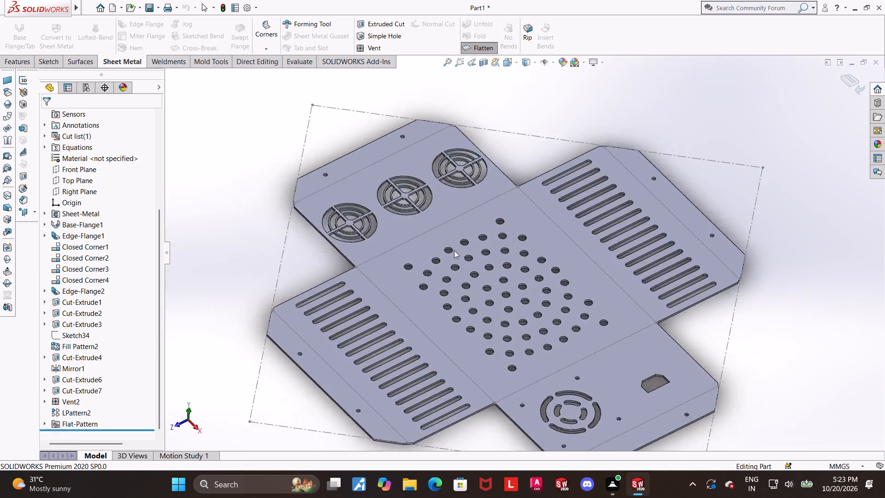
pyautogui.scroll(1, 584, 283)
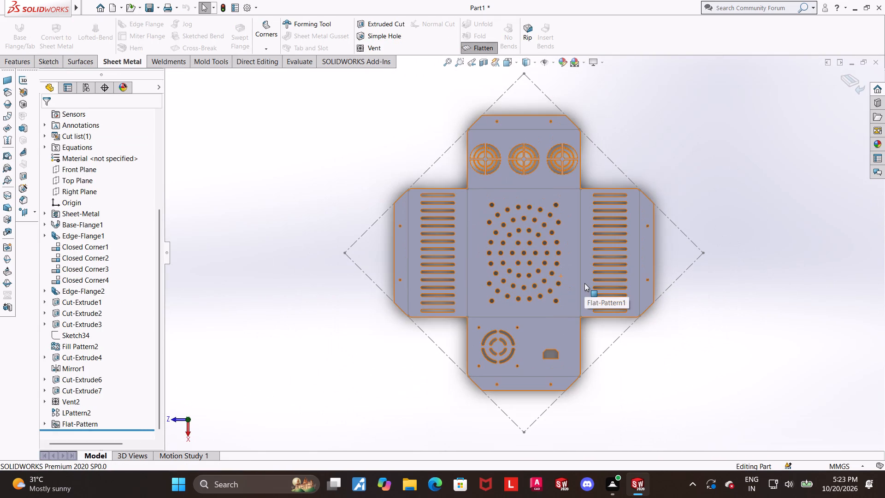
pyautogui.scroll(3, 575, 290)
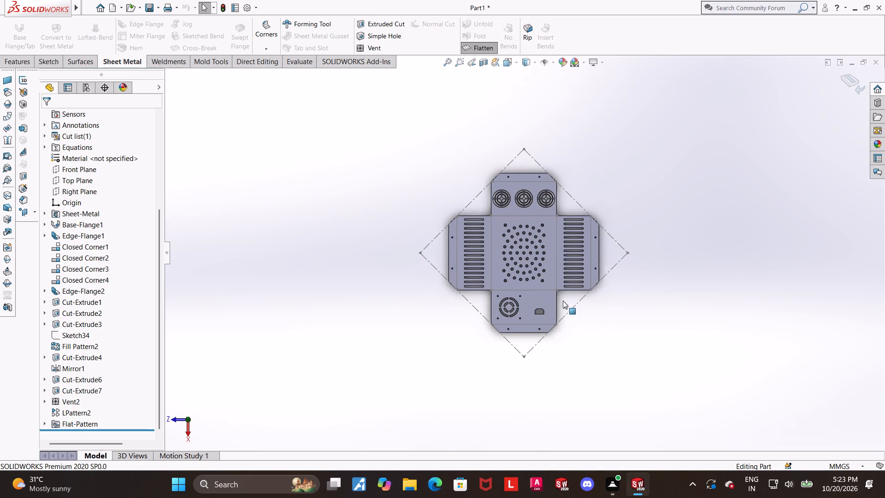
pyautogui.moveTo(557, 300); pyautogui.dragTo(744, 368, button='middle')
pyautogui.moveTo(549, 184); pyautogui.dragTo(537, 339, button='middle')
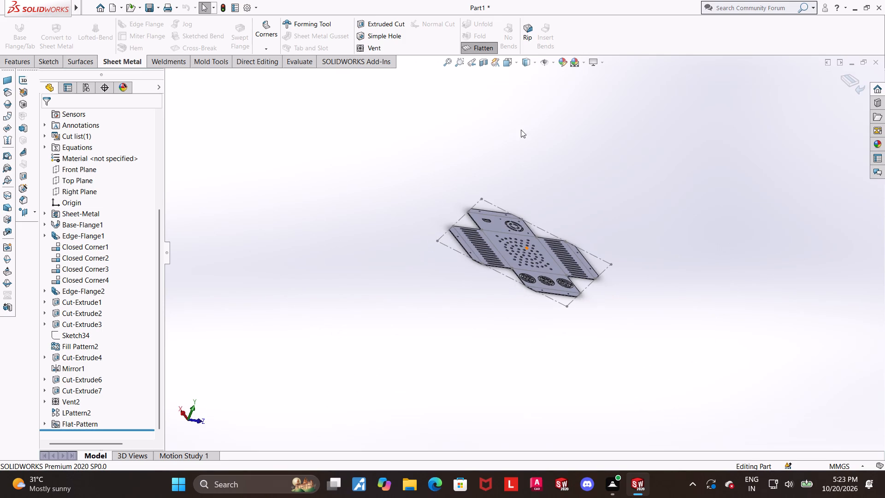
pyautogui.click(505, 64)
pyautogui.click(472, 232)
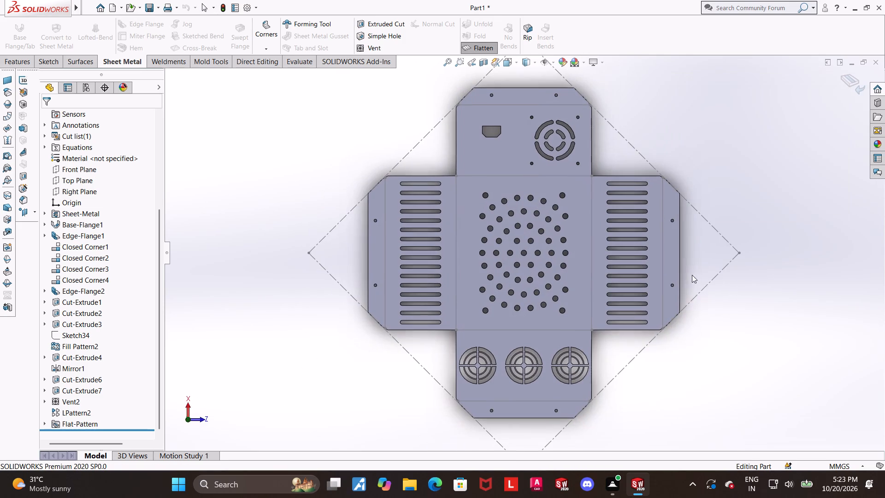
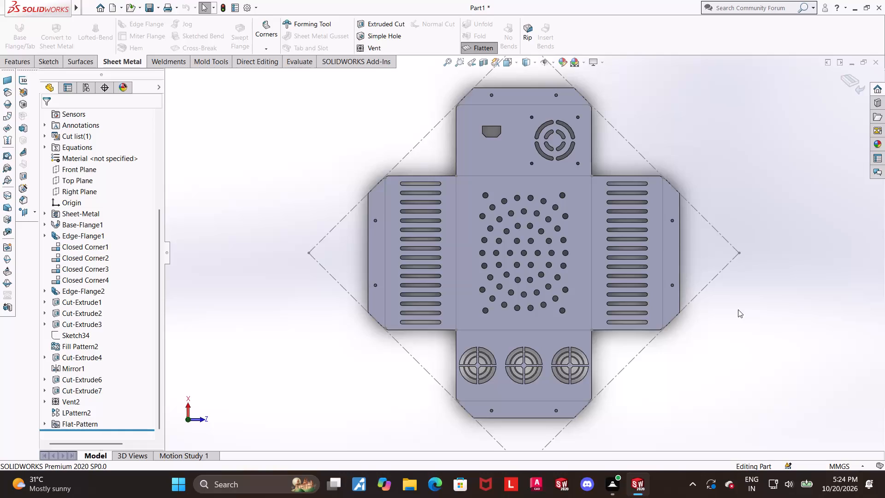
# Export the flat pattern to the Downloads folder as a Dwg file named "sheet metal ventilated chassis enclosure".
pyautogui.rightClick(510, 163)
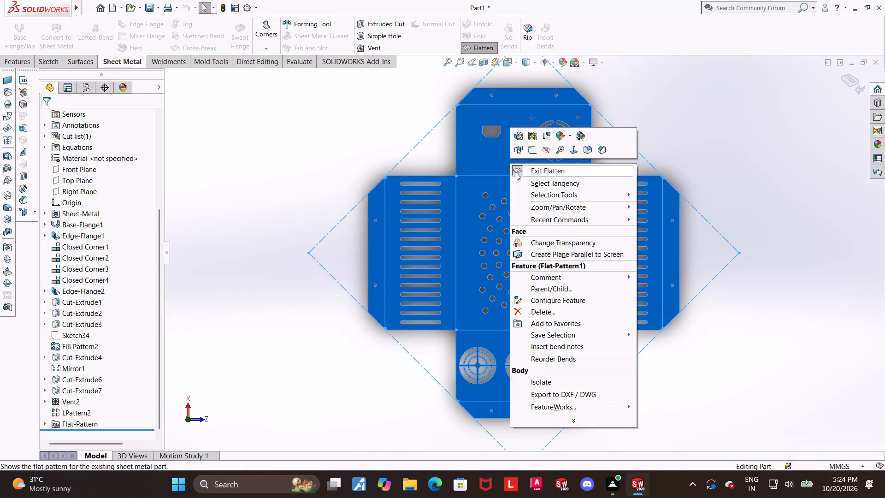
pyautogui.click(553, 392)
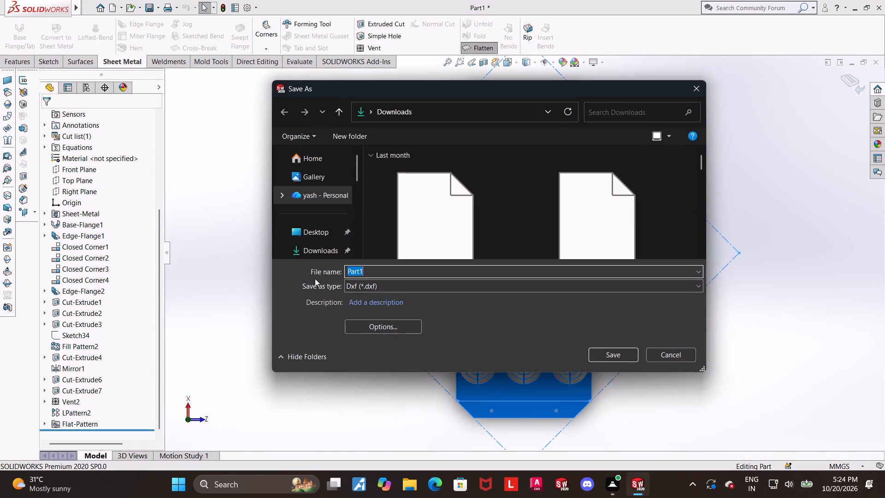
pyautogui.click(395, 291)
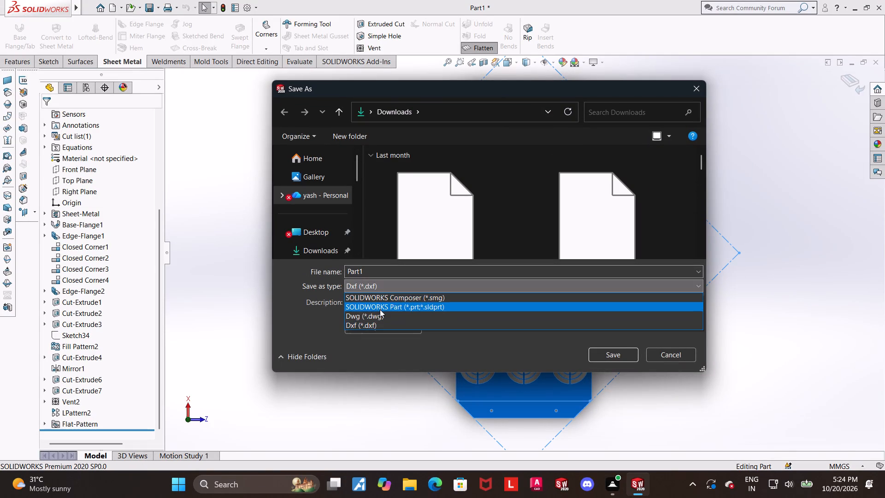
pyautogui.click(380, 315)
pyautogui.press('BackSpace')
pyautogui.write('sheet')
pyautogui.press('space')
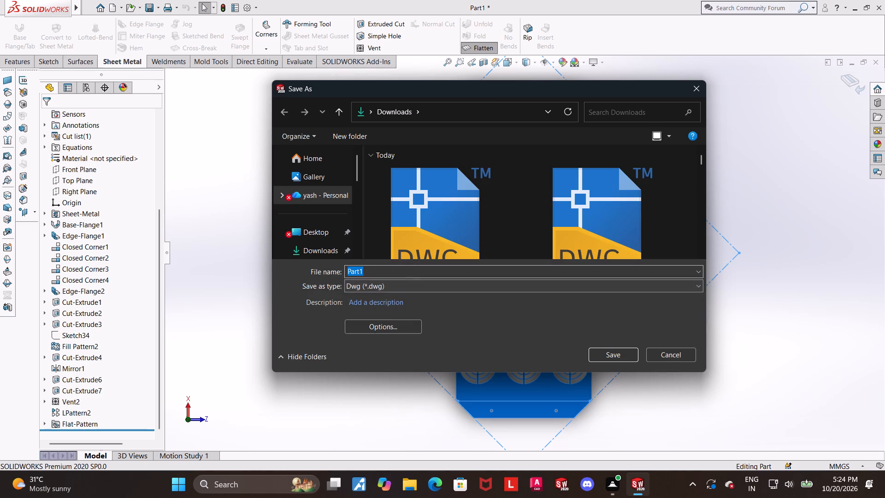
pyautogui.click(396, 271)
pyautogui.press('BackSpace')
pyautogui.write('sheet metal be')
pyautogui.press('BackSpace')
pyautogui.press('BackSpace')
pyautogui.write('ventilated')
pyautogui.press('space')
pyautogui.write('chassis en')
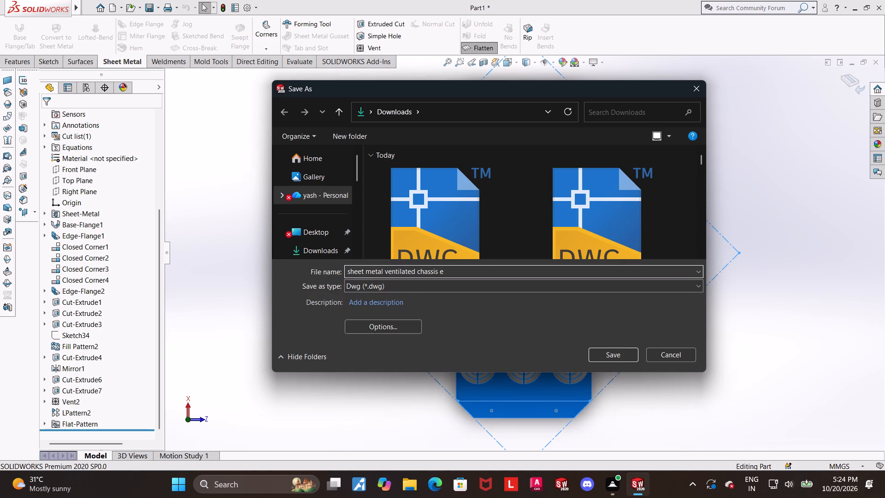
pyautogui.press('BackSpace')
pyautogui.write('nclosure')
pyautogui.press('Return')
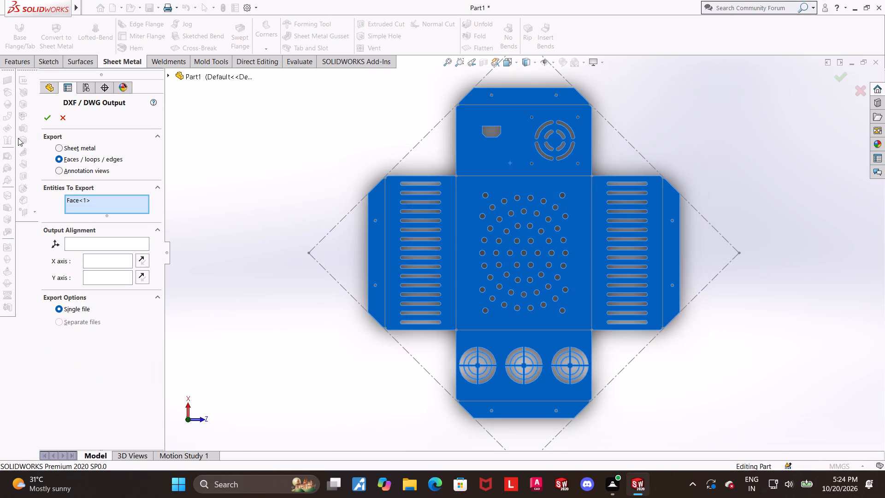
# Set the output to sheet metal with geometry, hidden edges, bend lines, sketches and bounding box, and save the resulting DWG.
pyautogui.click(62, 147)
pyautogui.click(62, 210)
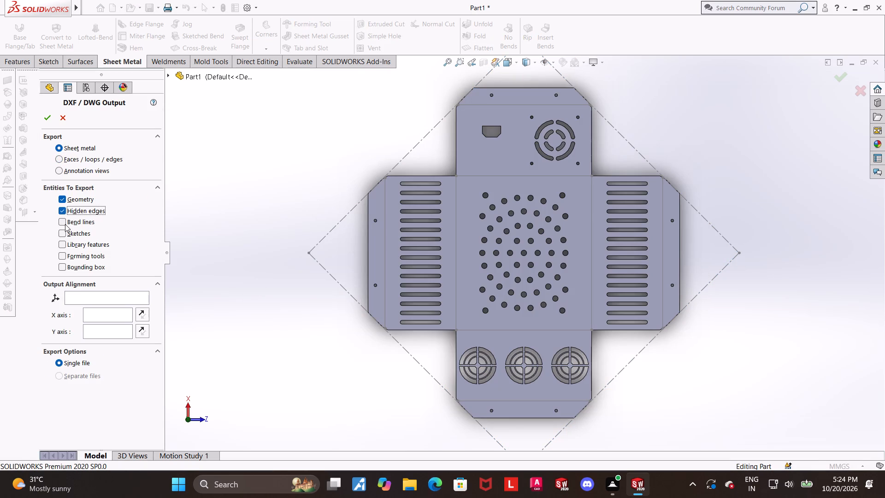
pyautogui.click(65, 224)
pyautogui.click(61, 234)
pyautogui.click(61, 269)
pyautogui.click(47, 113)
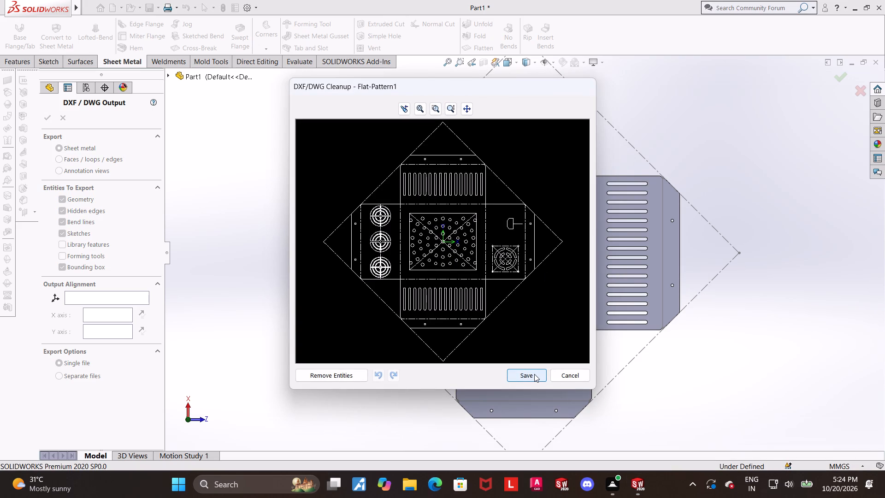
pyautogui.click(534, 374)
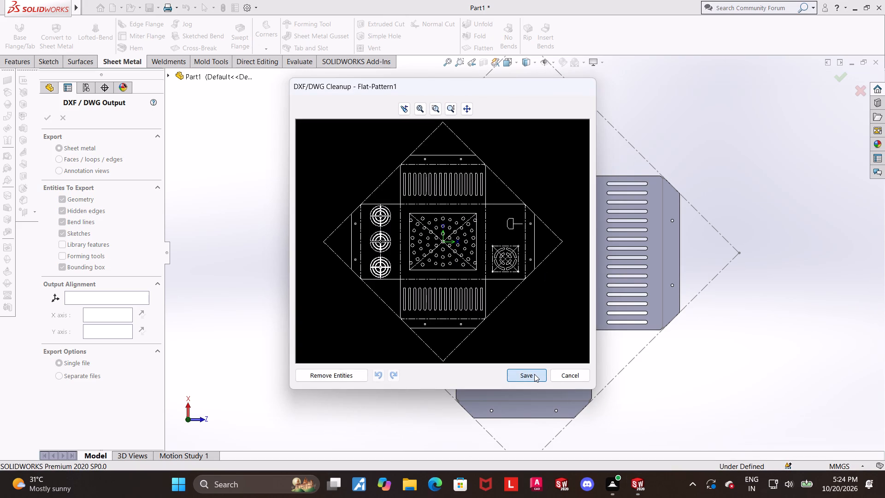
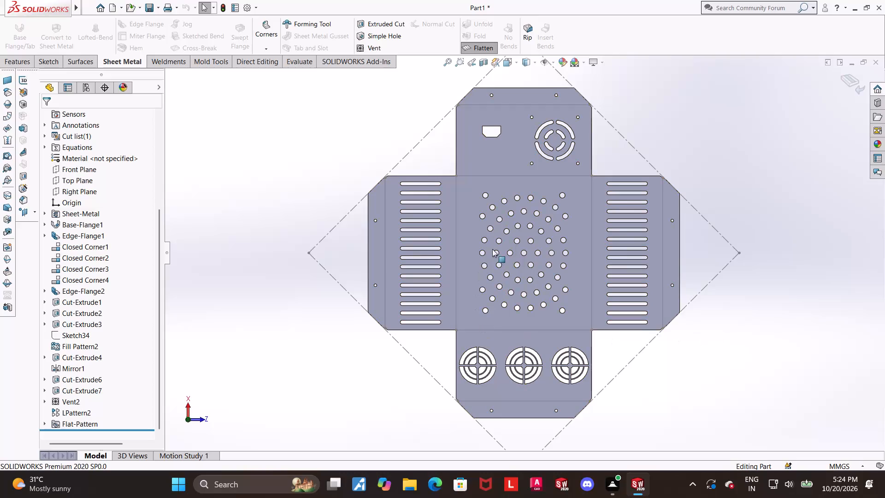
# Export the flat pattern to Downloads as a Dwg file named "sheet metal ventilated chassis enclosure", replacing the existing file.
pyautogui.rightClick(508, 194)
pyautogui.click(548, 428)
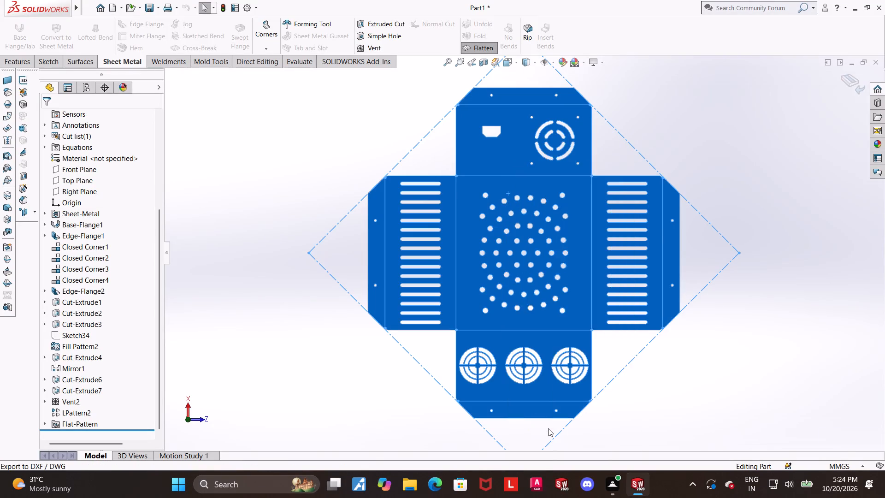
pyautogui.click(424, 285)
pyautogui.click(379, 313)
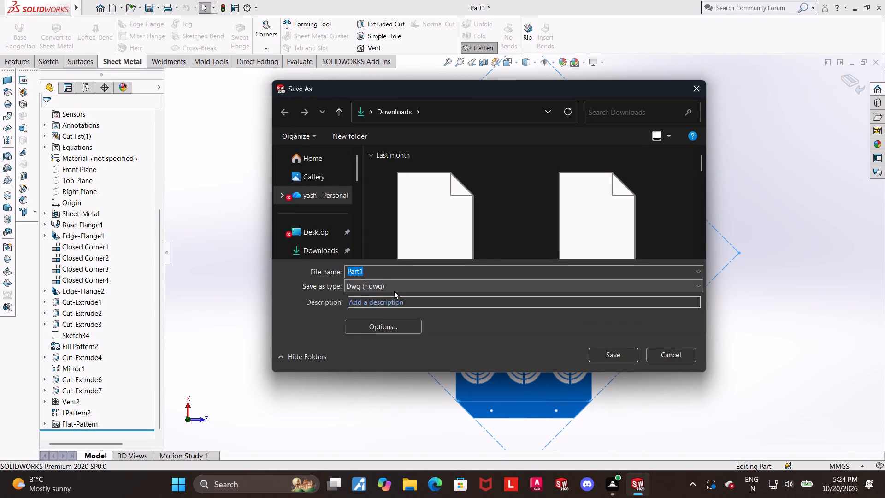
pyautogui.scroll(-1, 467, 202)
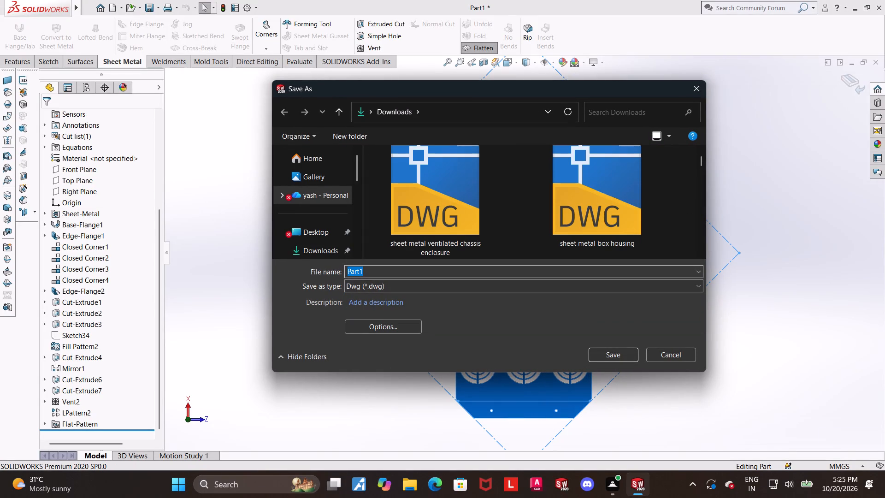
pyautogui.write('shee')
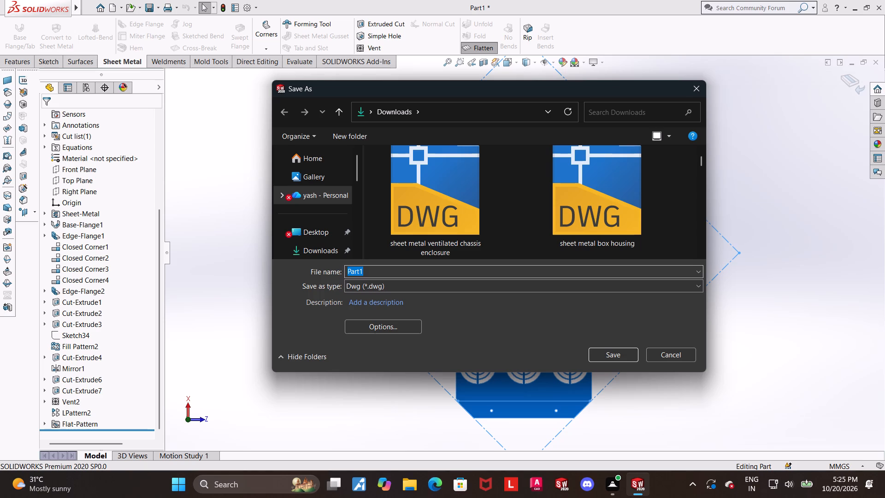
pyautogui.press('BackSpace')
pyautogui.click(430, 276)
pyautogui.press('BackSpace')
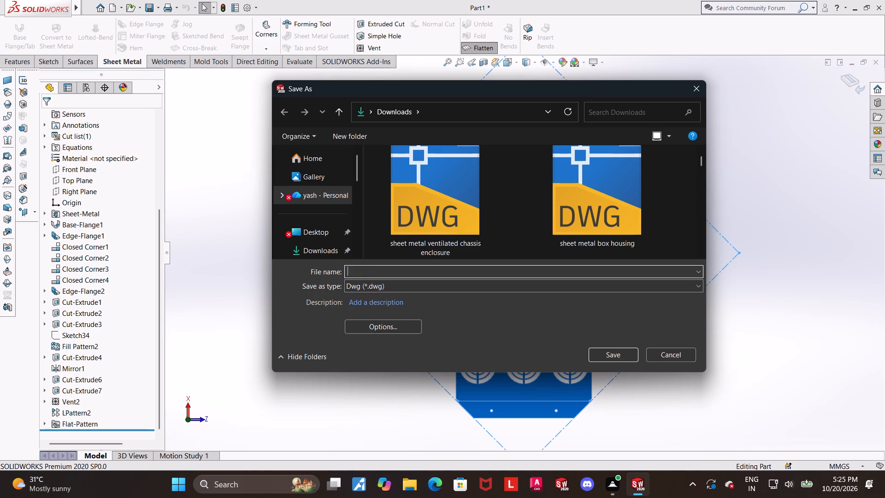
pyautogui.write('sj')
pyautogui.press('BackSpace')
pyautogui.write('heet metal b')
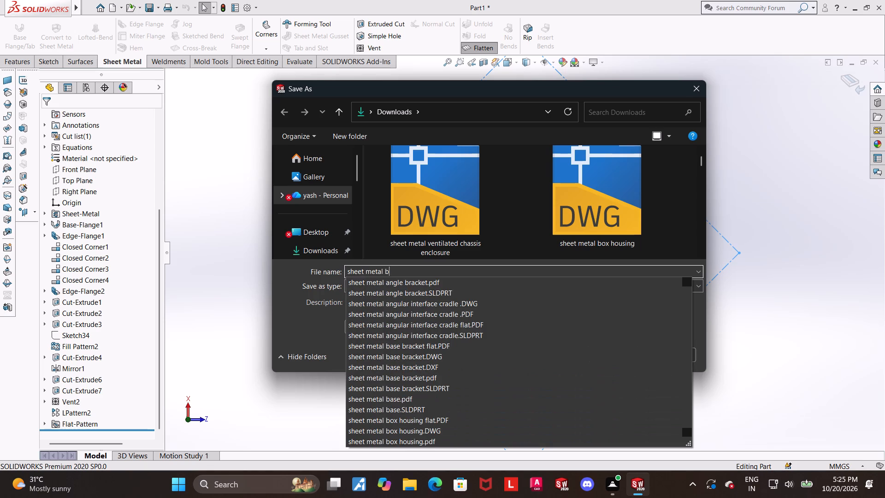
pyautogui.press('BackSpace')
pyautogui.write('ventilated chassis enclosure')
pyautogui.press('Return')
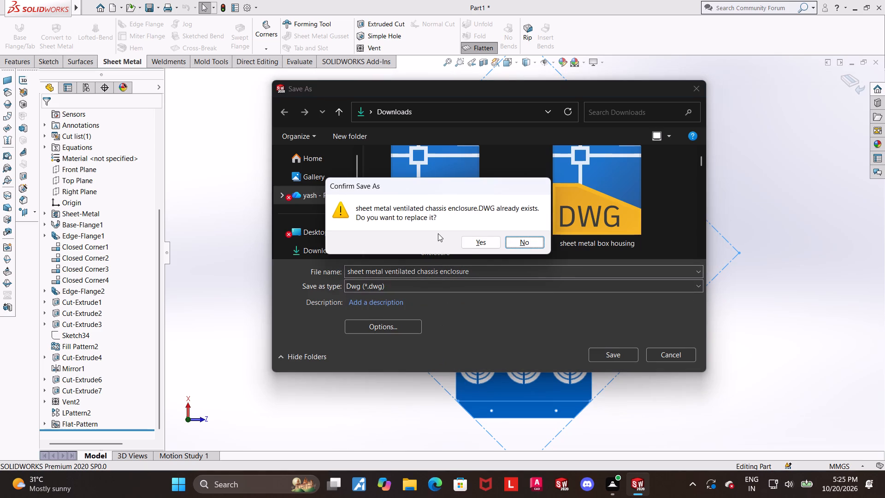
pyautogui.click(466, 247)
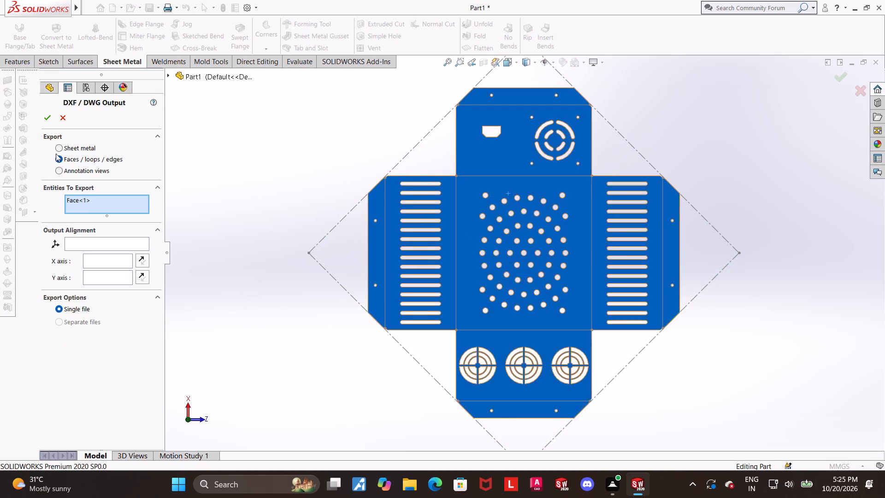
# Set the output to sheet metal with geometry, hidden edges, bend lines and bounding box, and save the resulting DWG.
pyautogui.click(63, 146)
pyautogui.click(62, 207)
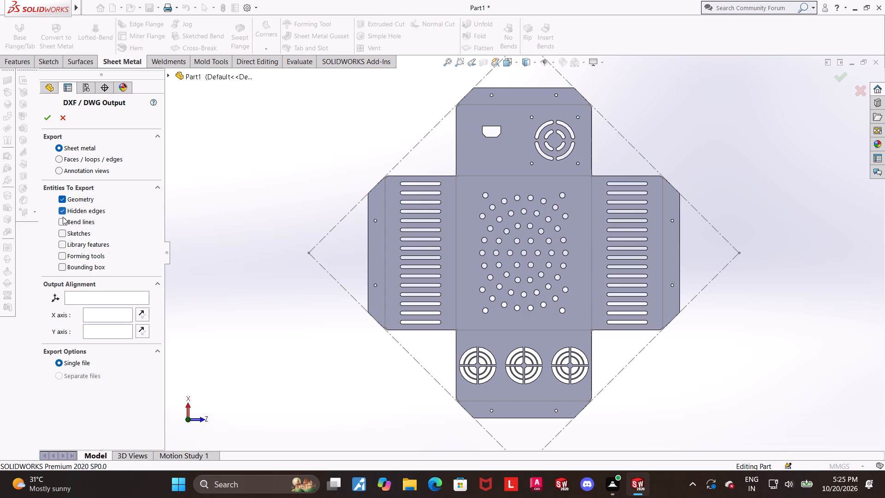
pyautogui.click(64, 222)
pyautogui.click(61, 271)
pyautogui.click(52, 124)
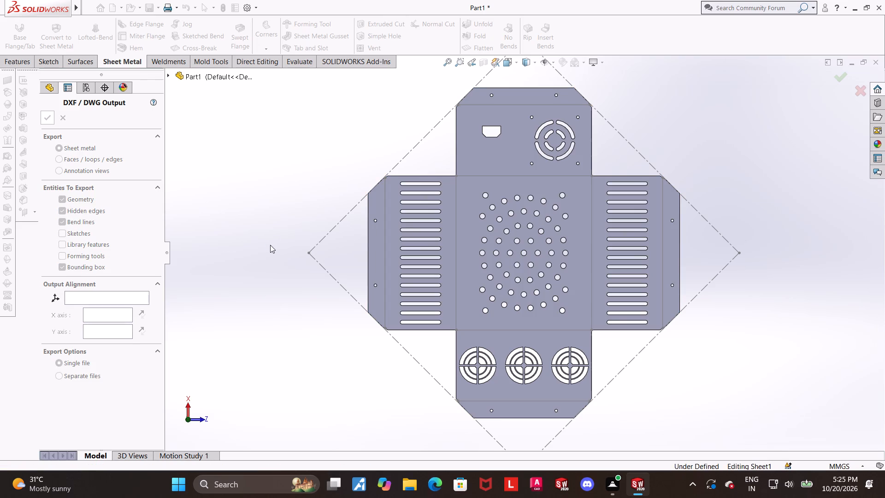
pyautogui.click(515, 371)
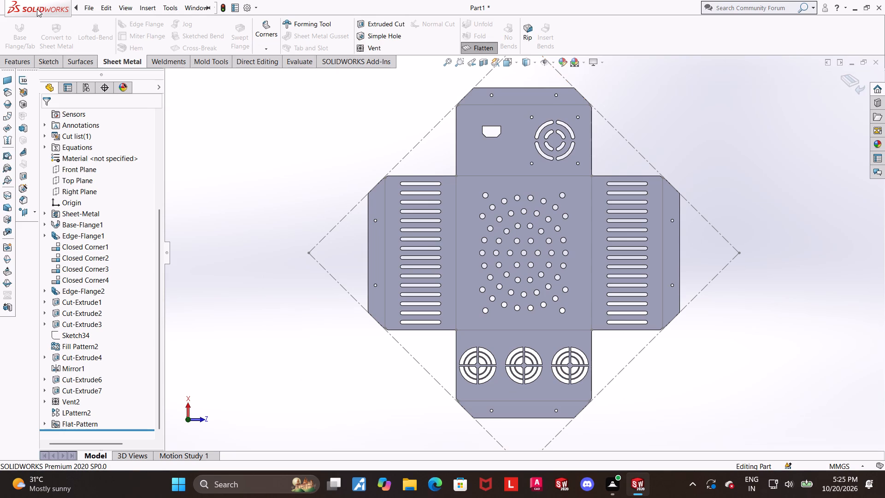
# Save the flattened view to Downloads as a PDF named "sheet metal ventilated chassis enclosure flat".
pyautogui.click(110, 124)
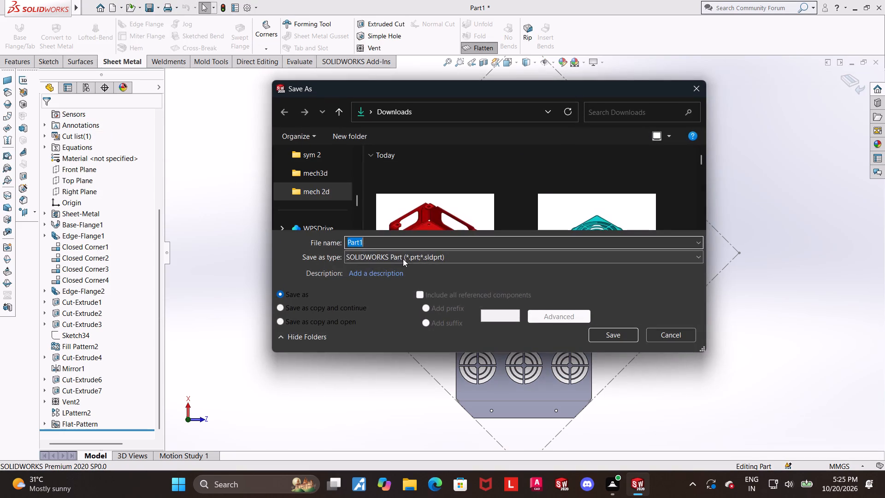
pyautogui.click(403, 260)
pyautogui.click(456, 81)
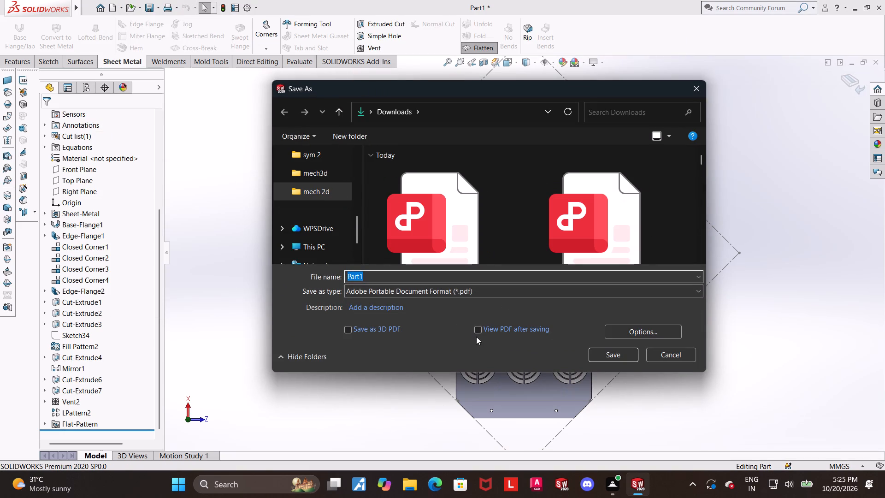
pyautogui.write('sheet metal ventyila')
pyautogui.press('BackSpace')
pyautogui.press('BackSpace')
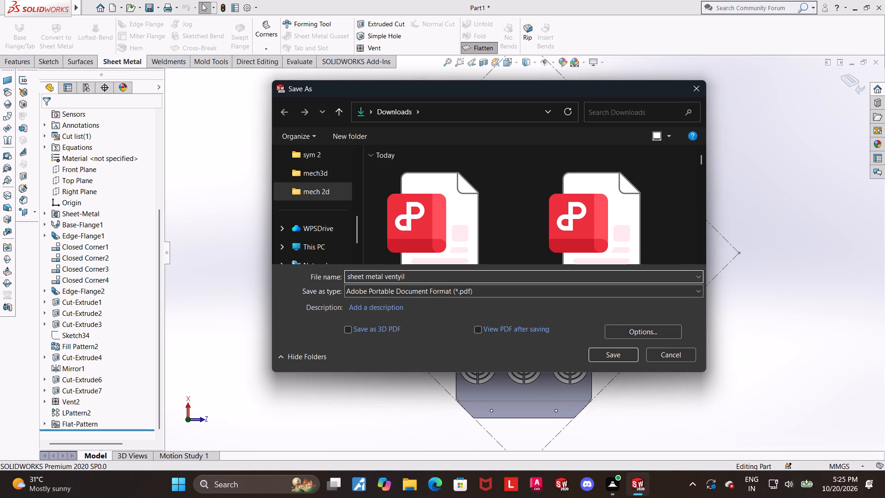
pyautogui.press('BackSpace')
pyautogui.press('BackSpace')
pyautogui.press('BackSpace')
pyautogui.write('tilatye')
pyautogui.press('BackSpace')
pyautogui.press('BackSpace')
pyautogui.write('ed chassis enclosuyr')
pyautogui.press('BackSpace')
pyautogui.press('r')
pyautogui.press('BackSpace')
pyautogui.press('BackSpace')
pyautogui.write('re flat')
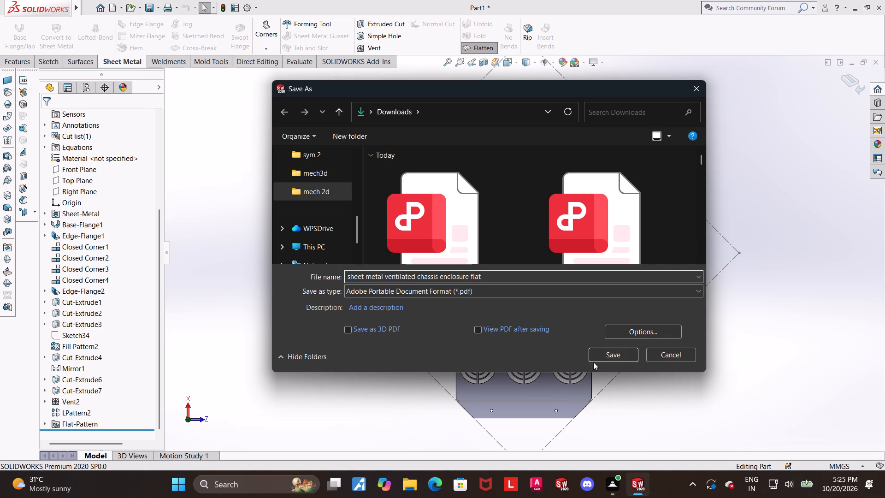
pyautogui.click(610, 353)
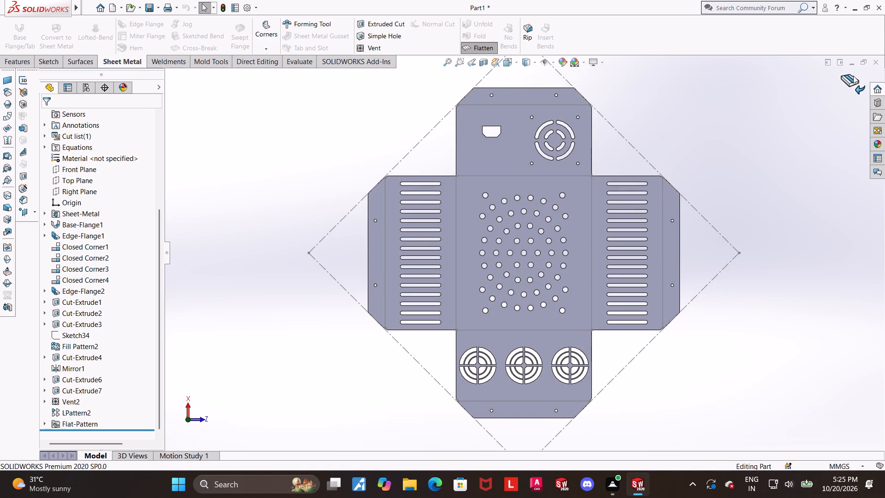
# Turn off the flattened state to fold the enclosure back up, and show it in isometric view.
pyautogui.click(851, 79)
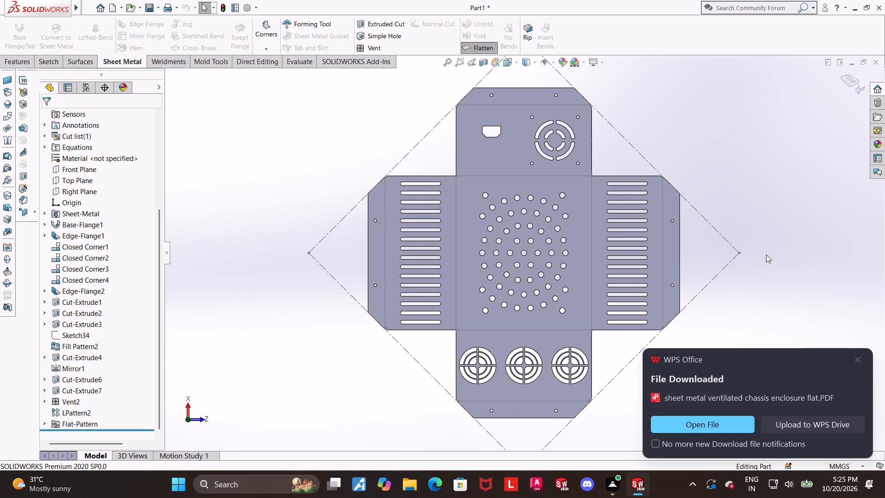
pyautogui.click(486, 47)
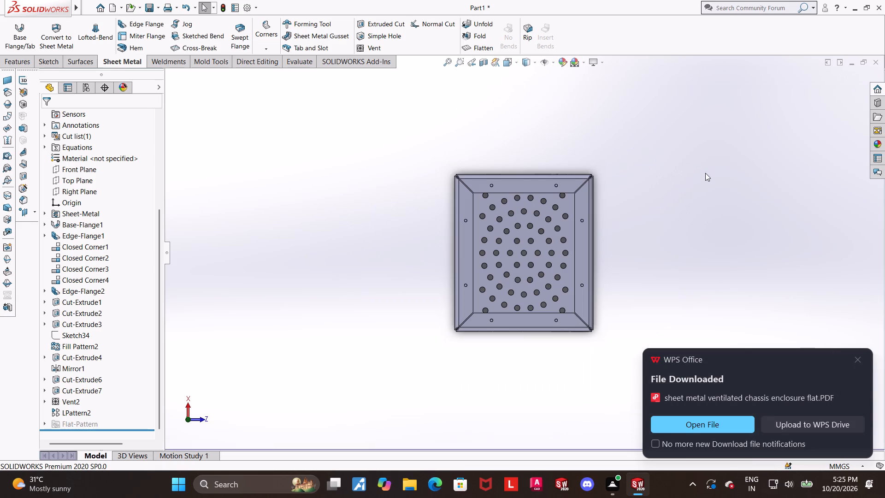
pyautogui.hotkey('ctrl', '7')
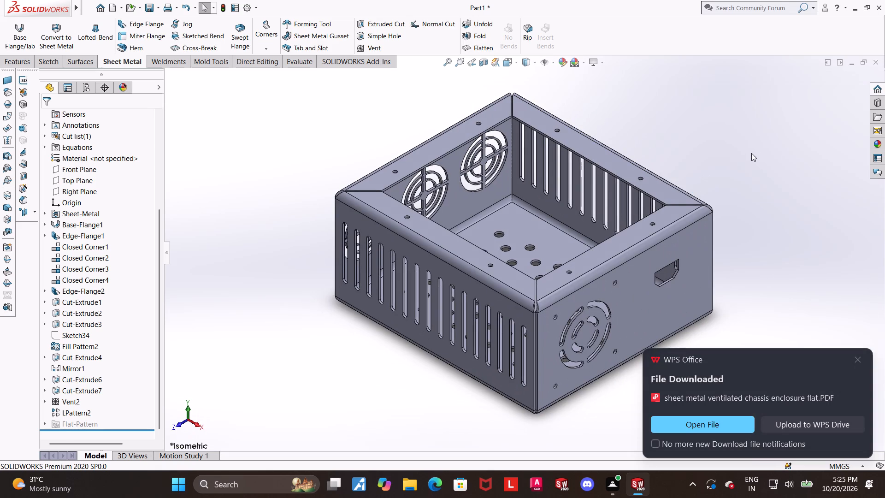
pyautogui.click(750, 157)
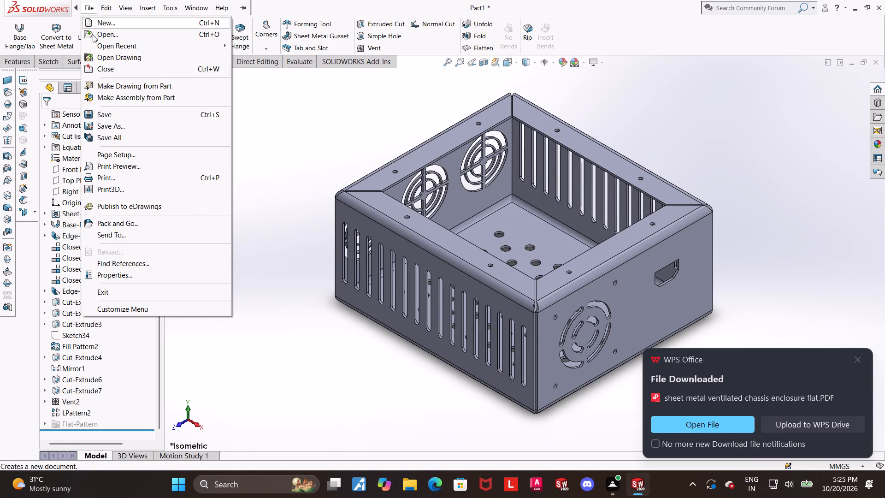
# Save the folded model to Downloads as a SOLIDWORKS Part named "sheet metal ventilated chassis enclosure".
pyautogui.click(110, 121)
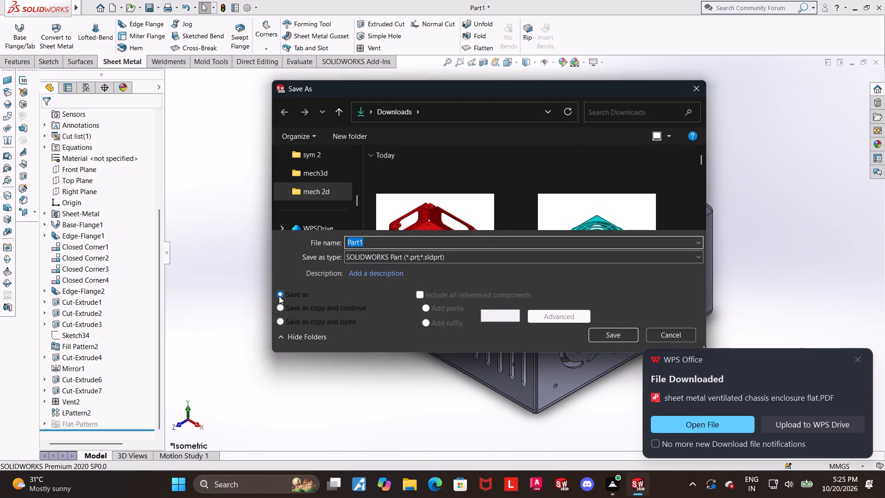
pyautogui.write('sheet metal venmti')
pyautogui.press('BackSpace')
pyautogui.press('BackSpace')
pyautogui.press('BackSpace')
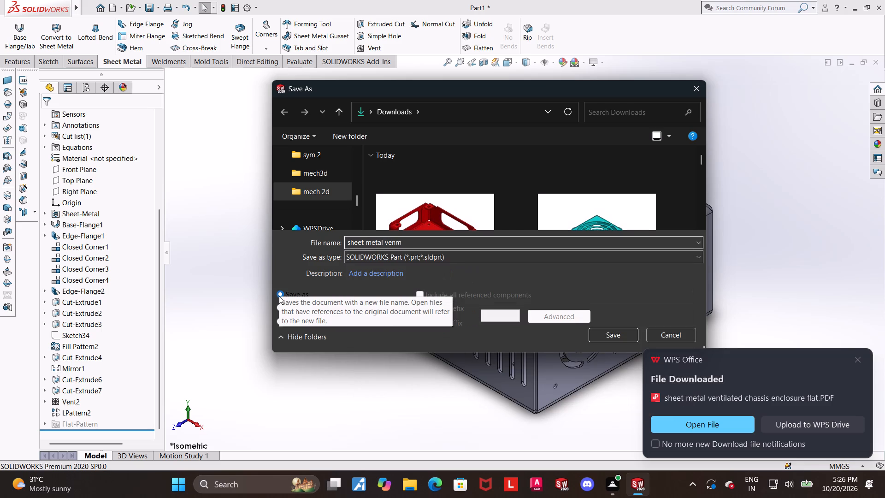
pyautogui.write('tilated chassis enclosuyr')
pyautogui.press('BackSpace')
pyautogui.press('BackSpace')
pyautogui.write('re')
pyautogui.press('Return')
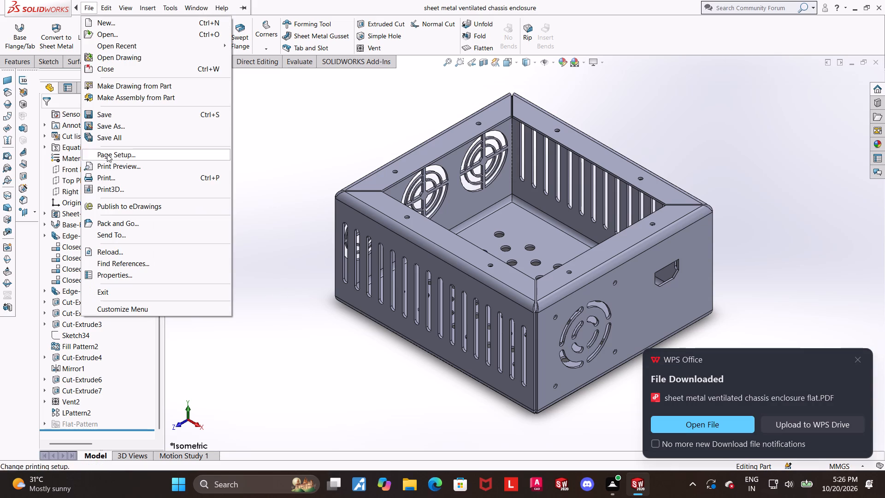
# Save the folded isometric view to Downloads as a PDF named "sheet metal ventilated chassis enclosure".
pyautogui.click(112, 130)
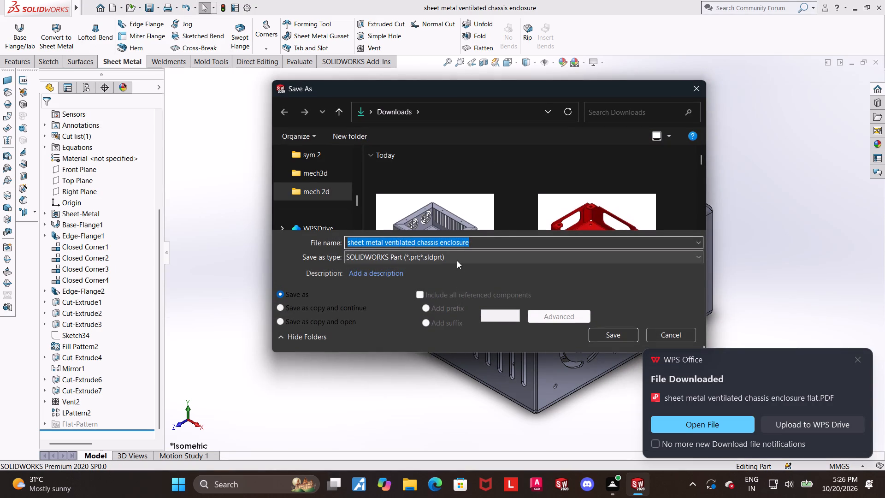
pyautogui.click(457, 261)
pyautogui.click(458, 65)
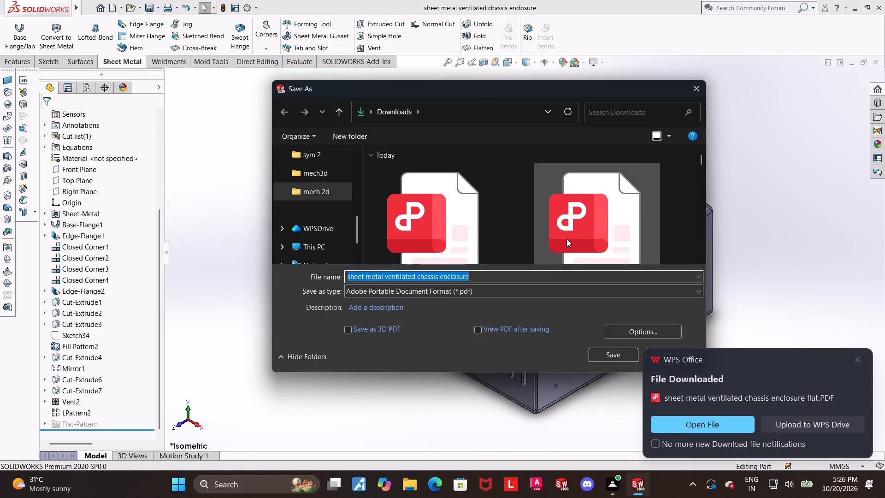
pyautogui.scroll(-1, 566, 239)
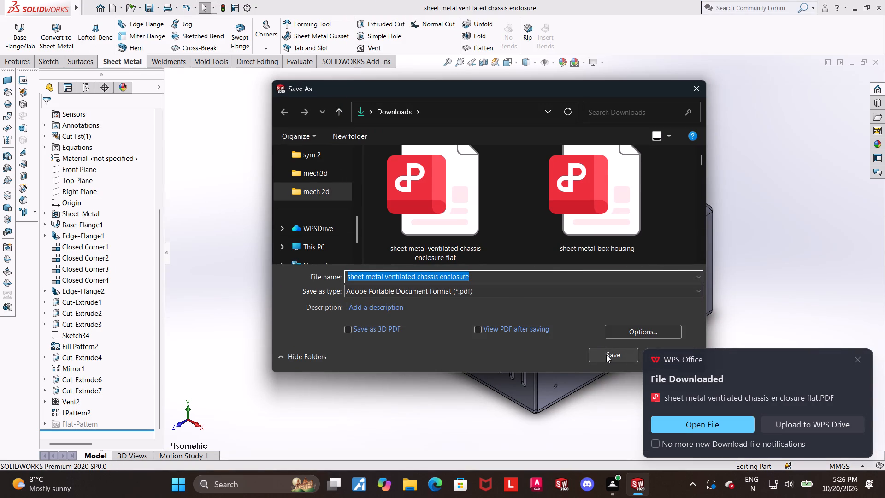
pyautogui.click(606, 355)
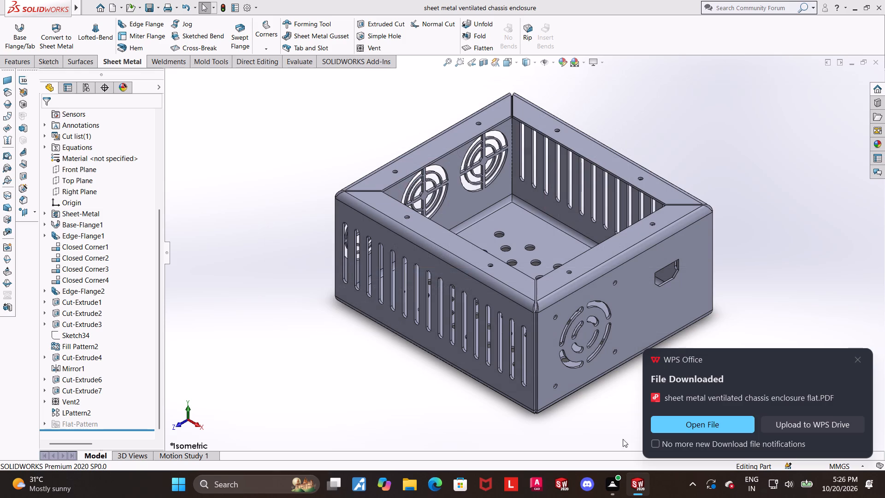